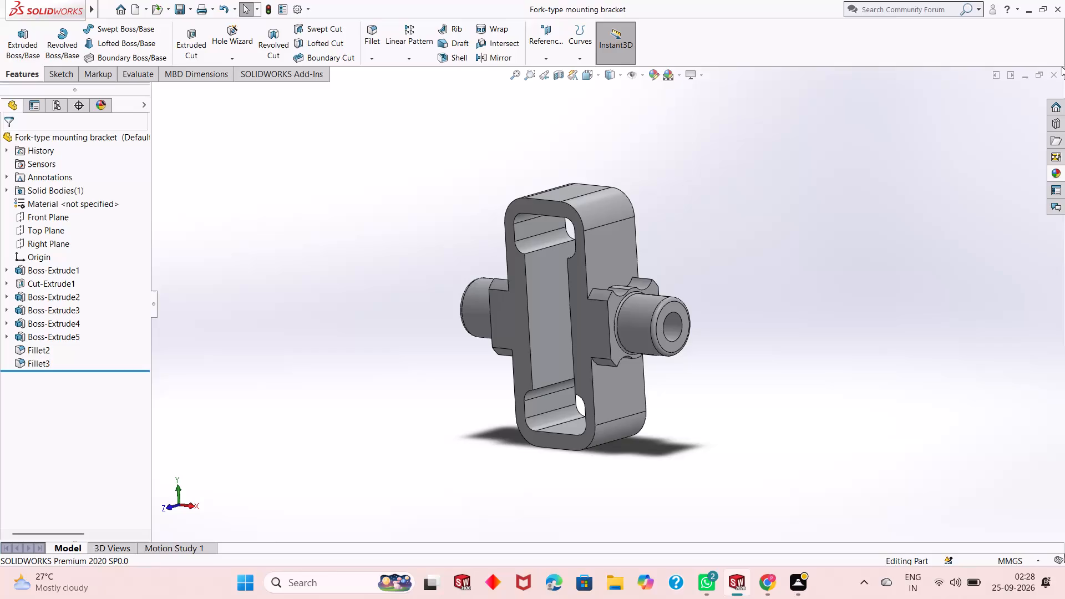
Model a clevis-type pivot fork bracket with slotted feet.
Close the fork-type mounting bracket document and create a new part document.
click(1051, 74)
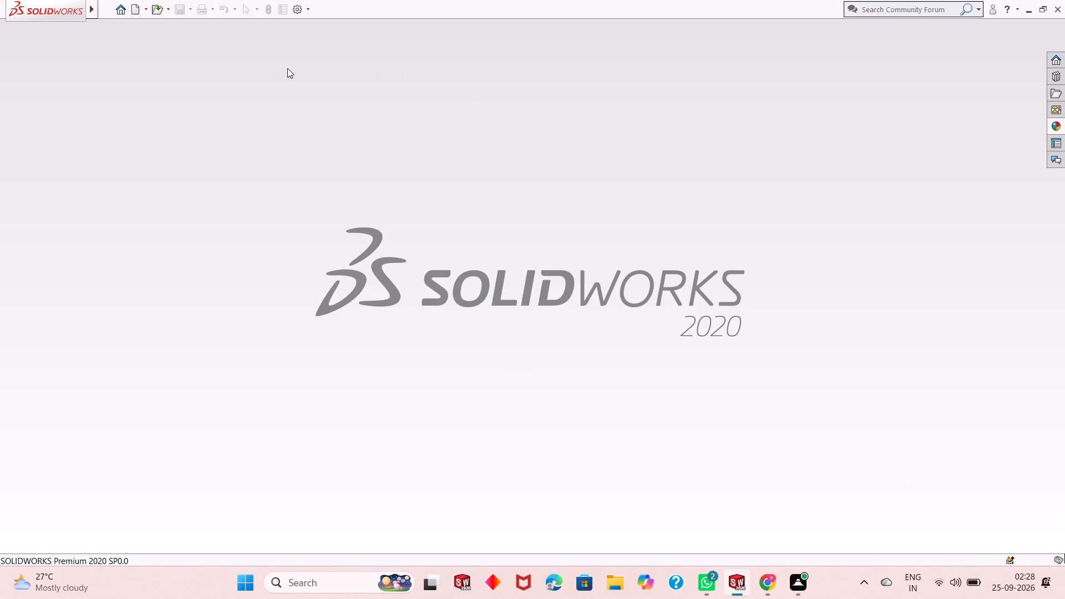
click(136, 11)
double_click(261, 281)
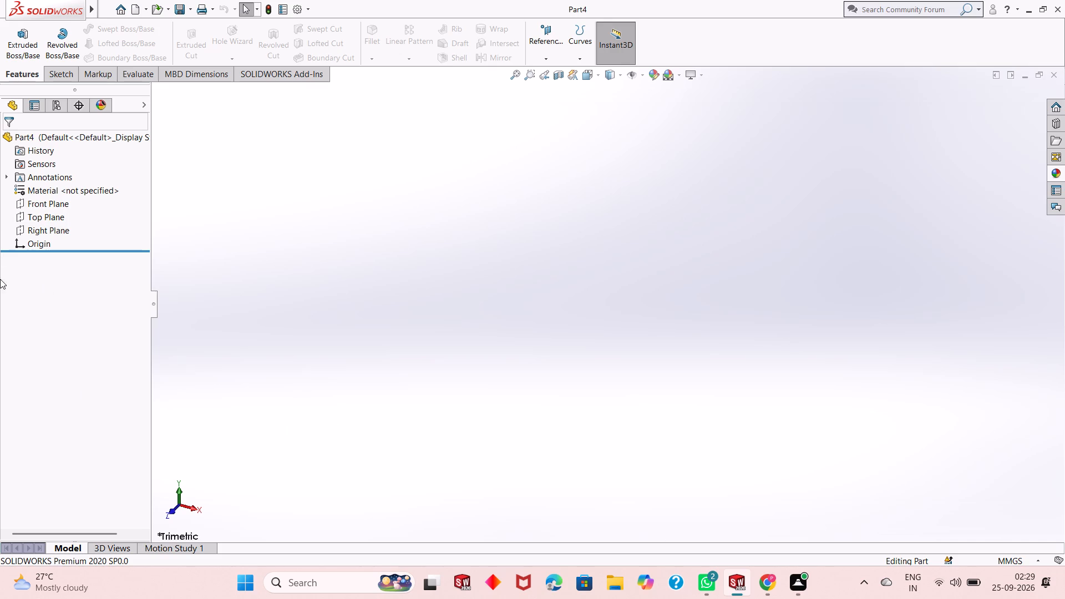
On the Front Plane, sketch a 100 mm horizontal line from the origin toward negative X and a 200 mm vertical line down from its end.
click(49, 215)
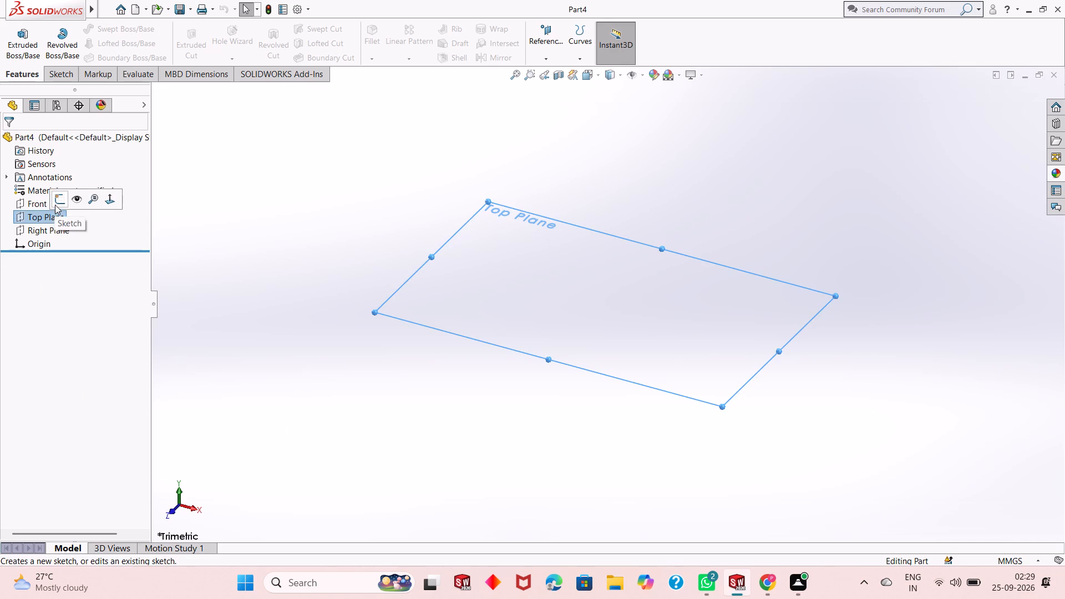
key(Escape)
click(50, 205)
click(60, 189)
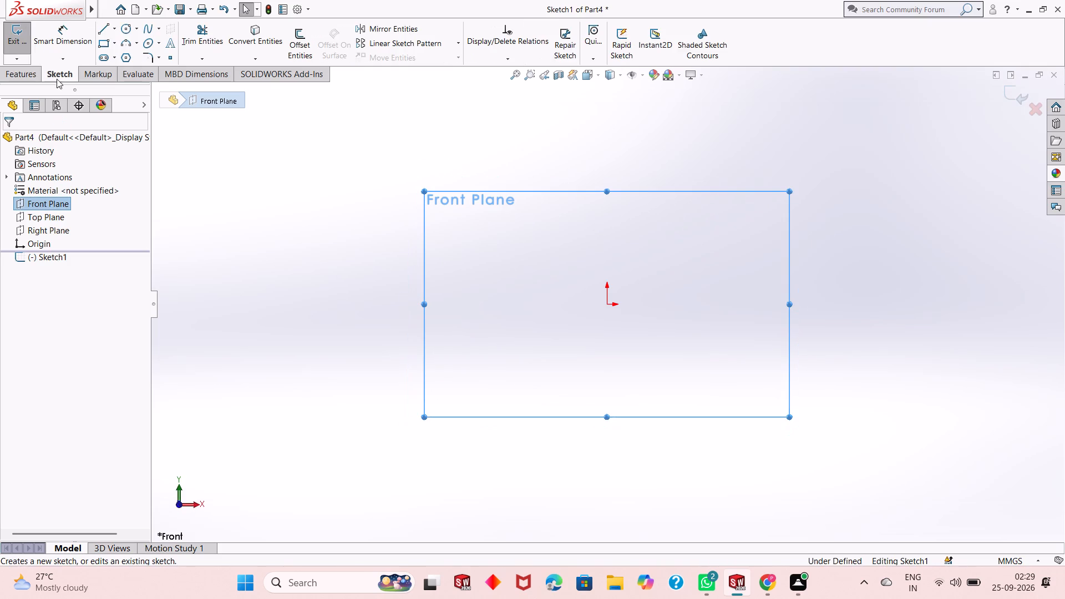
click(101, 31)
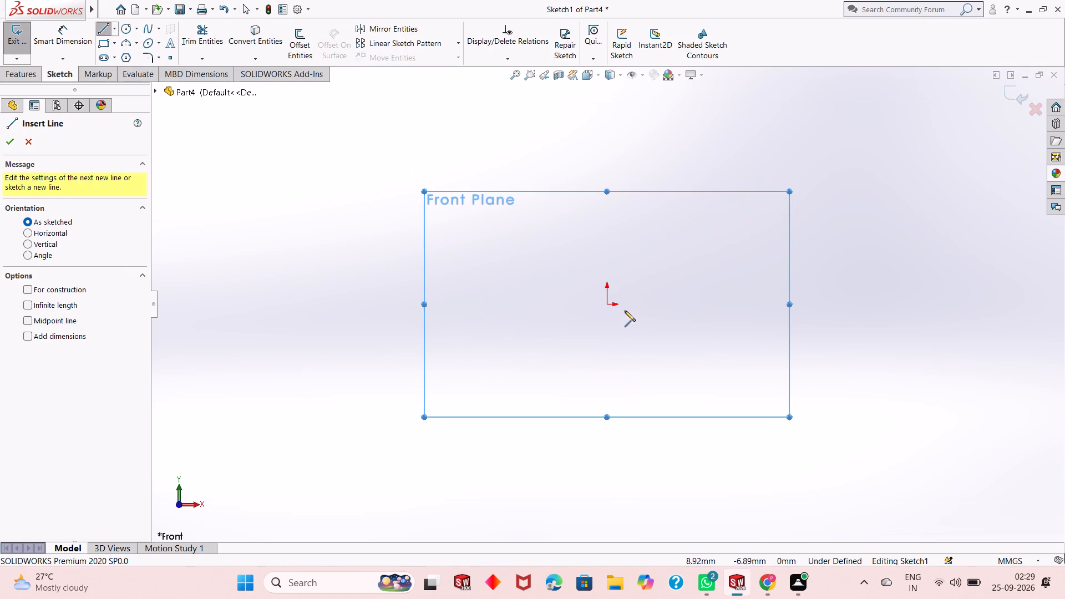
click(606, 306)
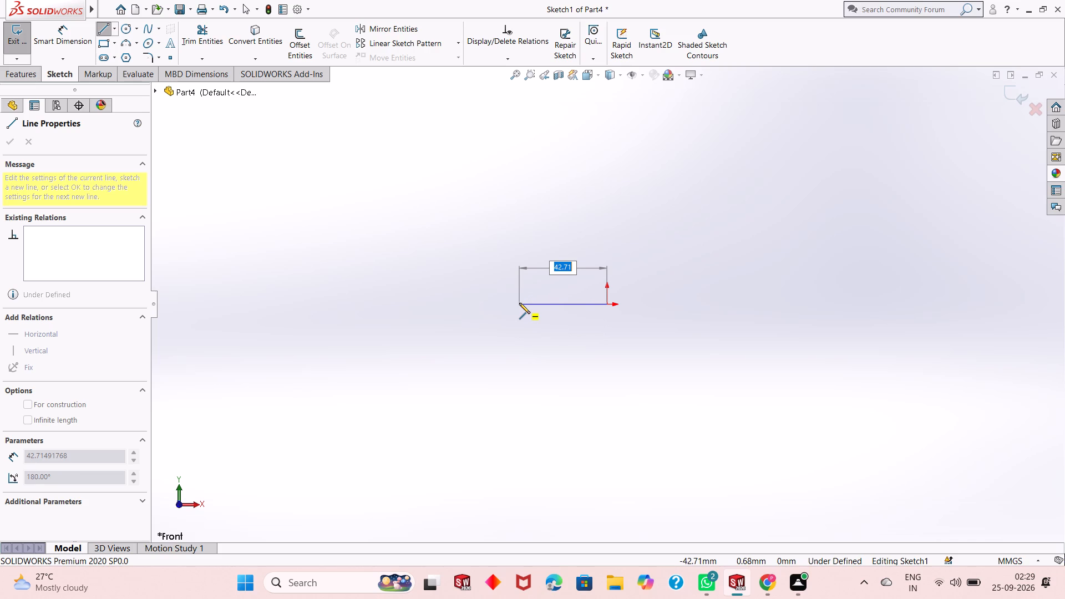
text(100)
key(Return)
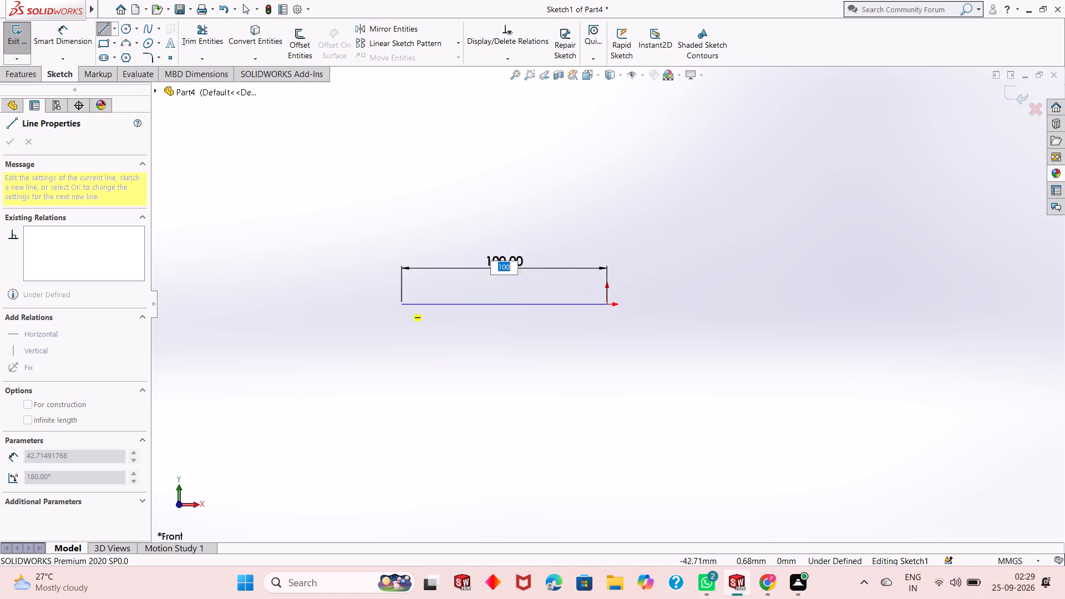
scroll(519, 304, up, 3)
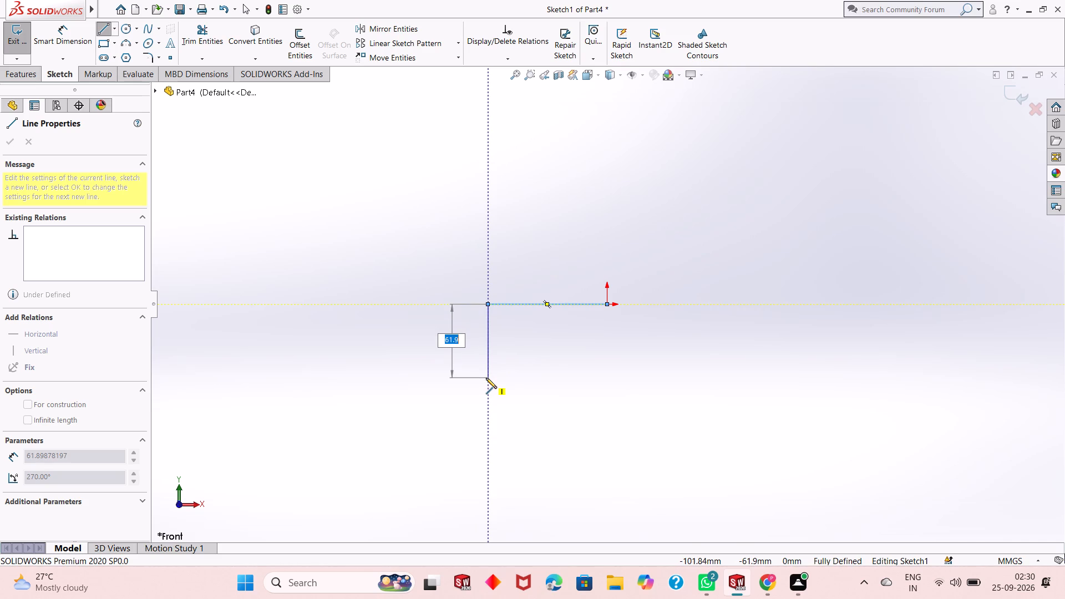
text(200)
key(Return)
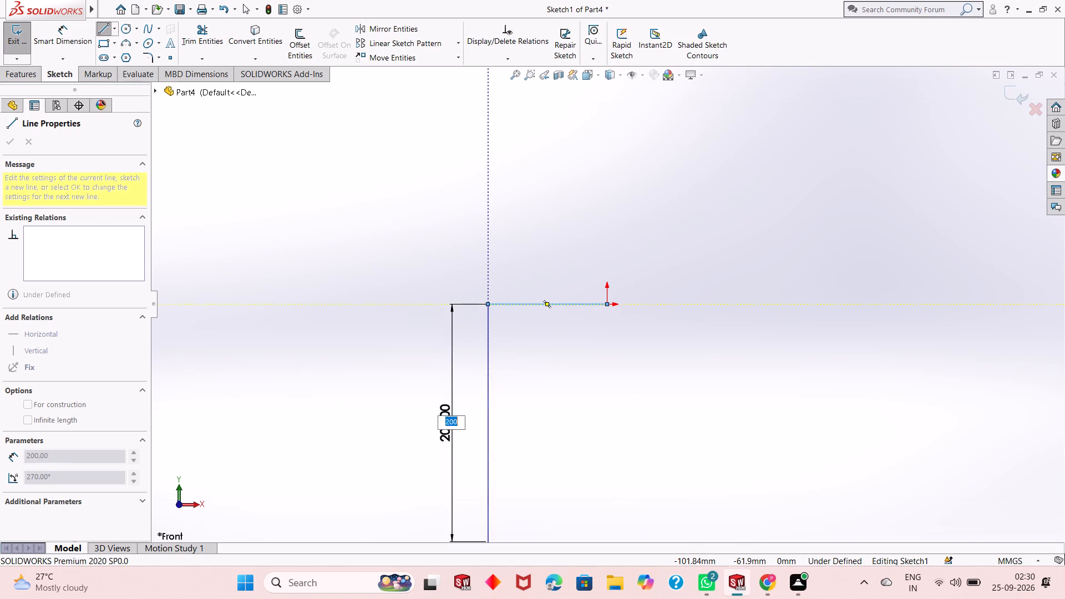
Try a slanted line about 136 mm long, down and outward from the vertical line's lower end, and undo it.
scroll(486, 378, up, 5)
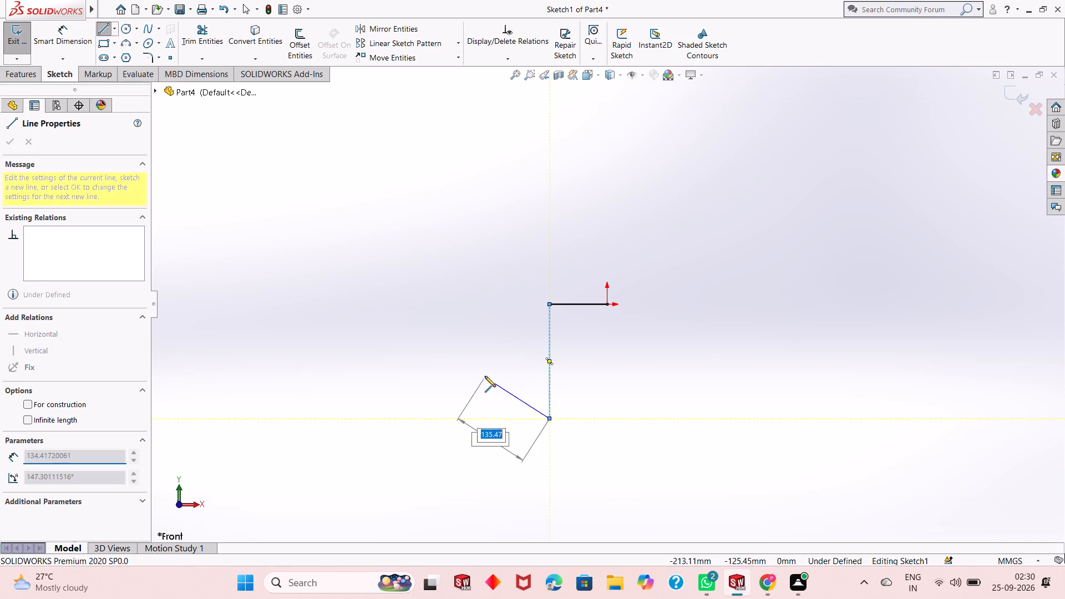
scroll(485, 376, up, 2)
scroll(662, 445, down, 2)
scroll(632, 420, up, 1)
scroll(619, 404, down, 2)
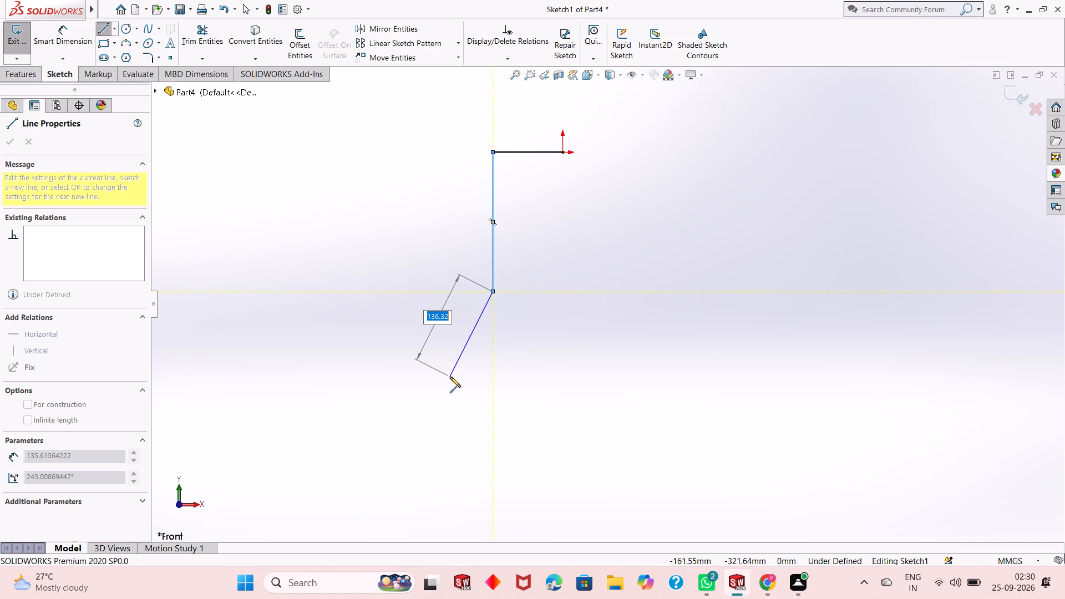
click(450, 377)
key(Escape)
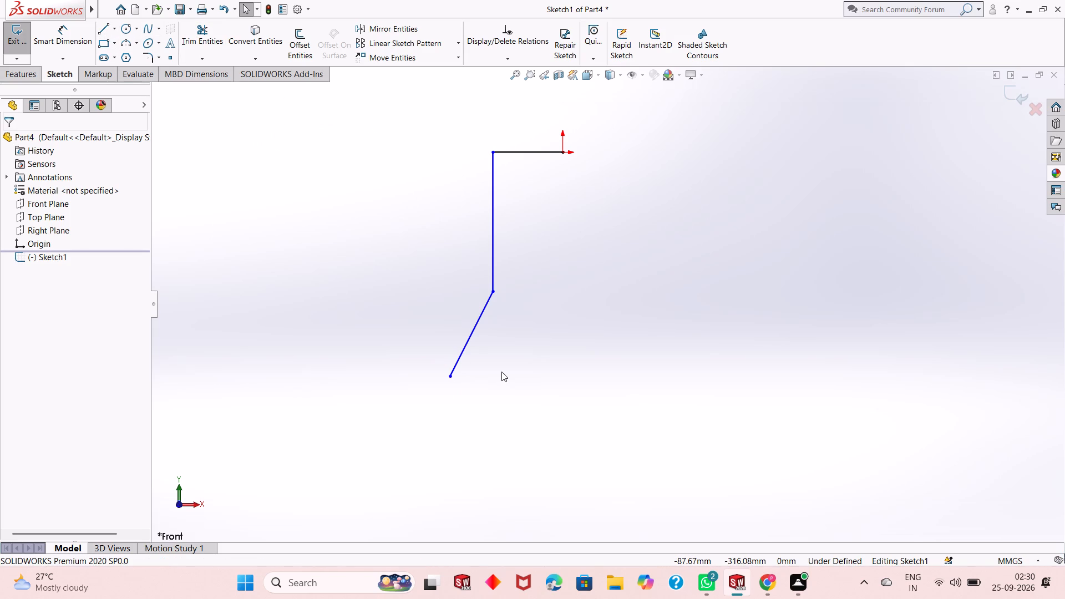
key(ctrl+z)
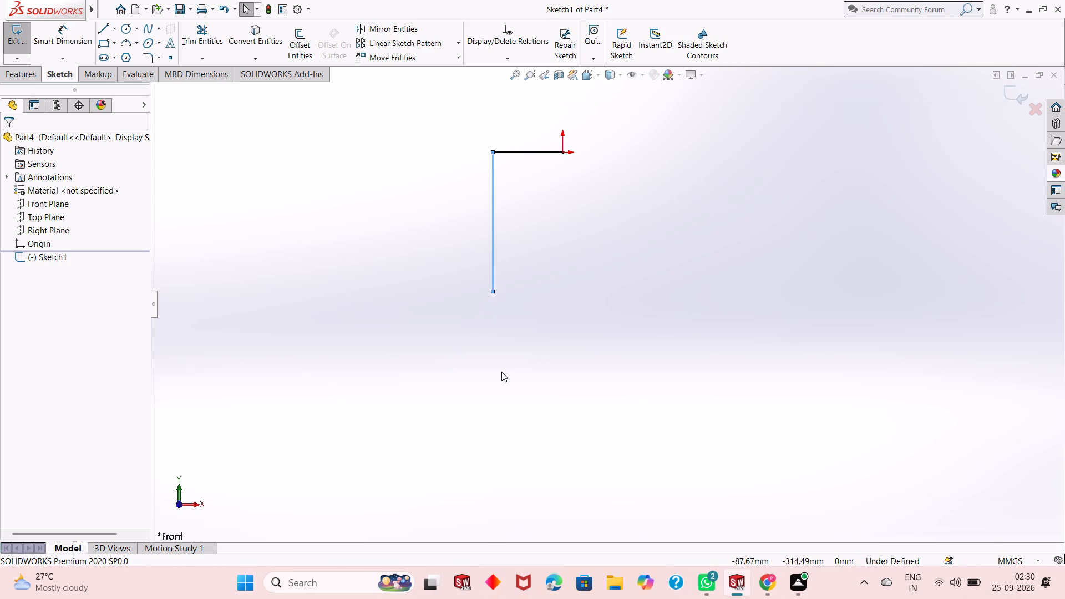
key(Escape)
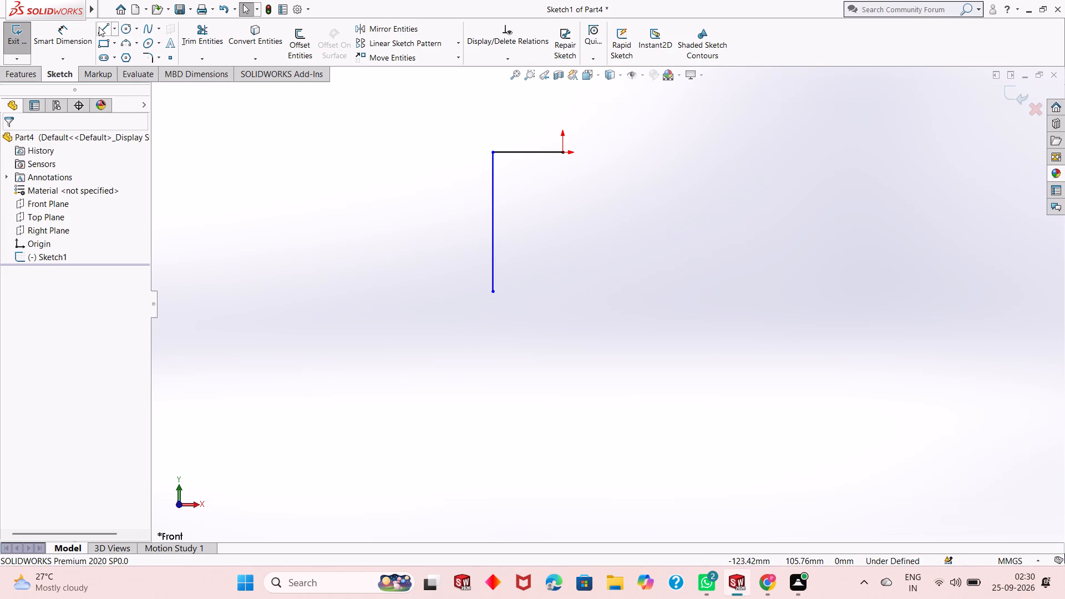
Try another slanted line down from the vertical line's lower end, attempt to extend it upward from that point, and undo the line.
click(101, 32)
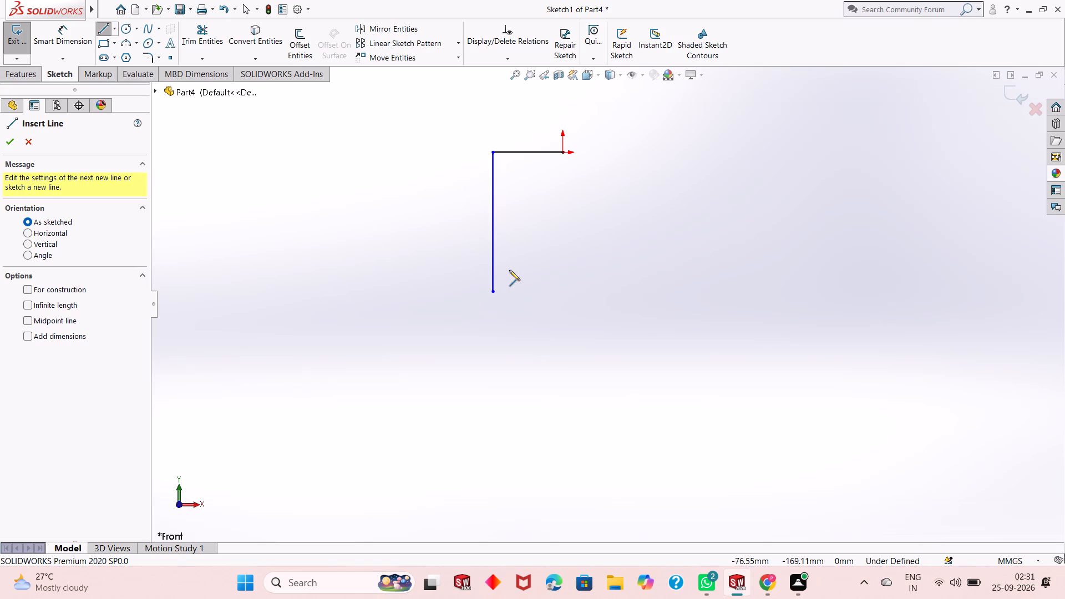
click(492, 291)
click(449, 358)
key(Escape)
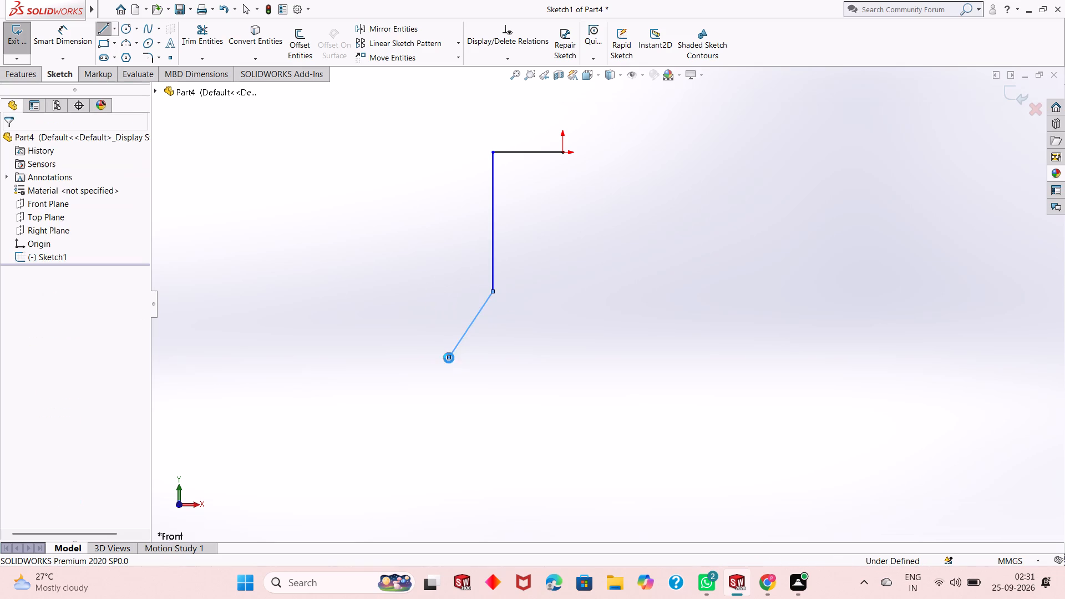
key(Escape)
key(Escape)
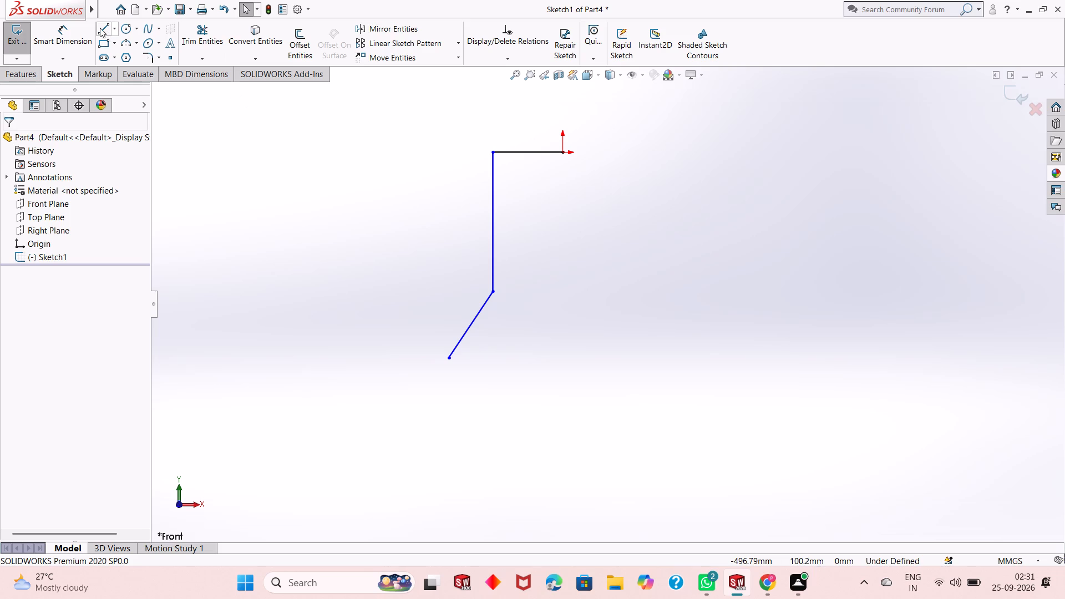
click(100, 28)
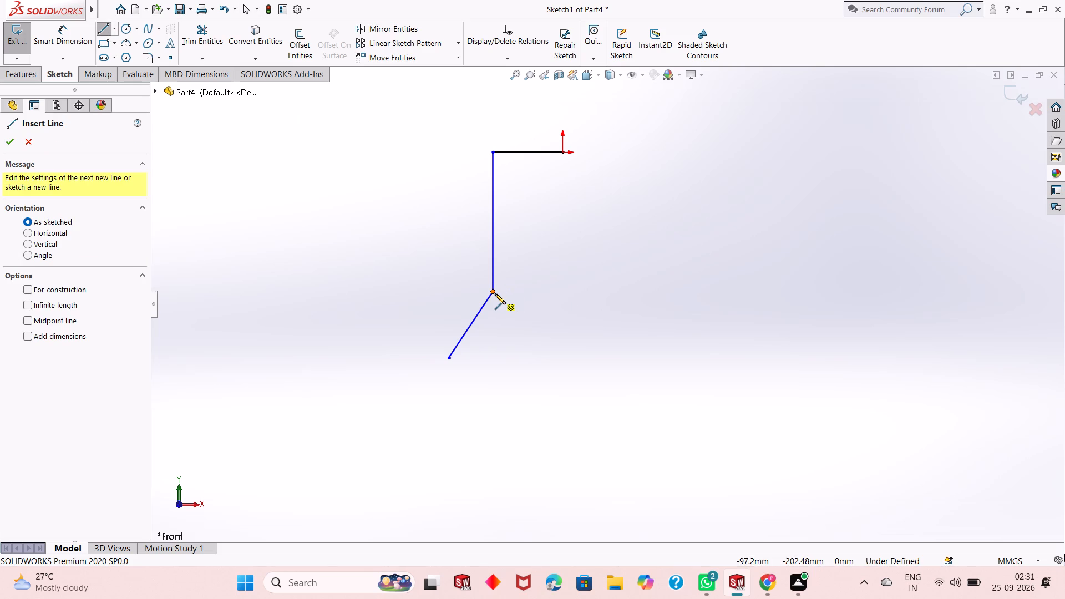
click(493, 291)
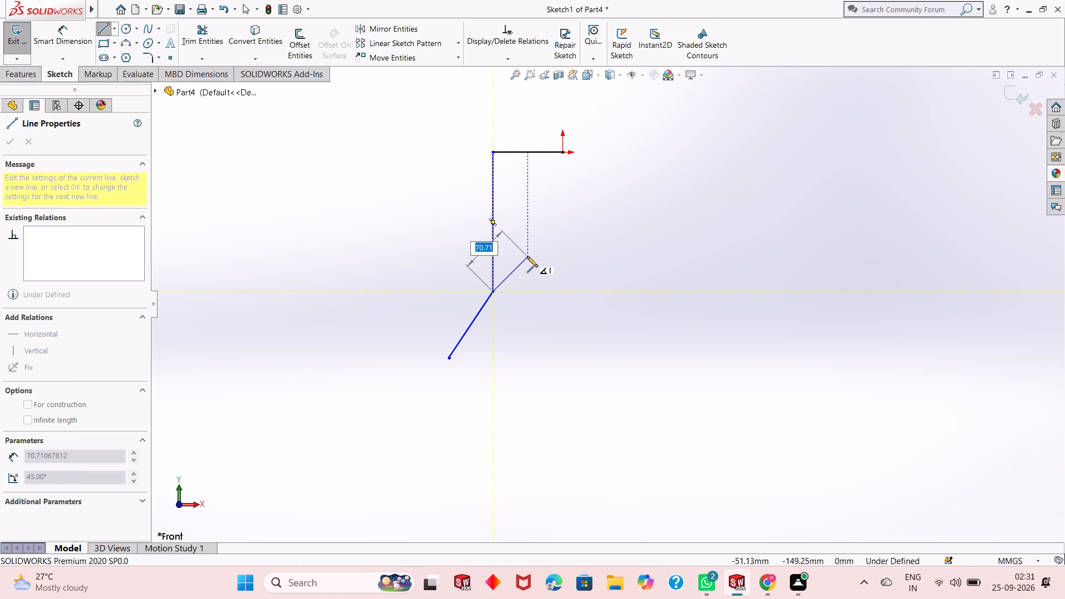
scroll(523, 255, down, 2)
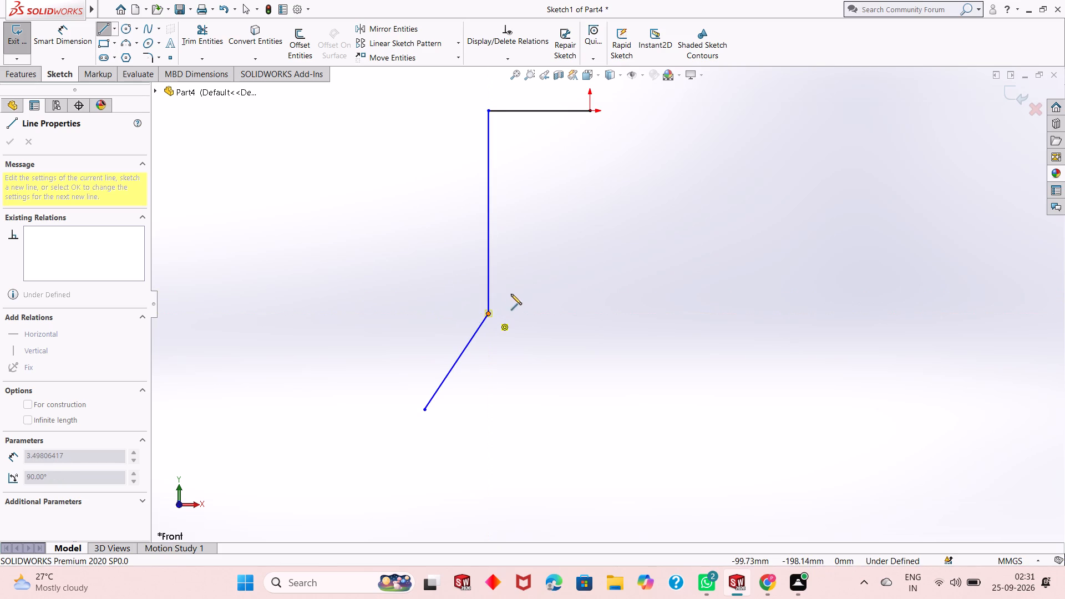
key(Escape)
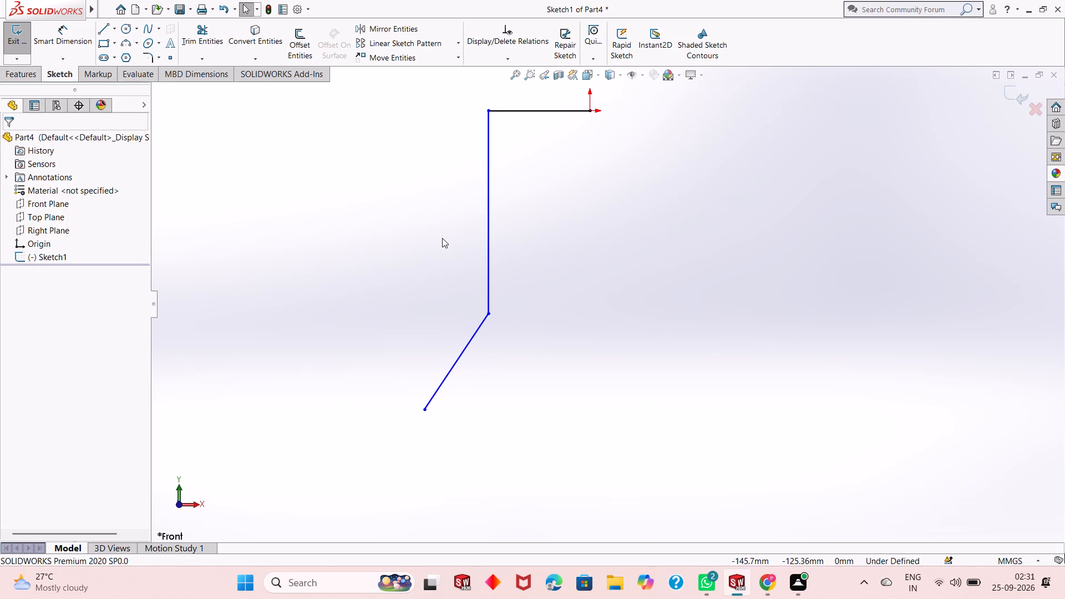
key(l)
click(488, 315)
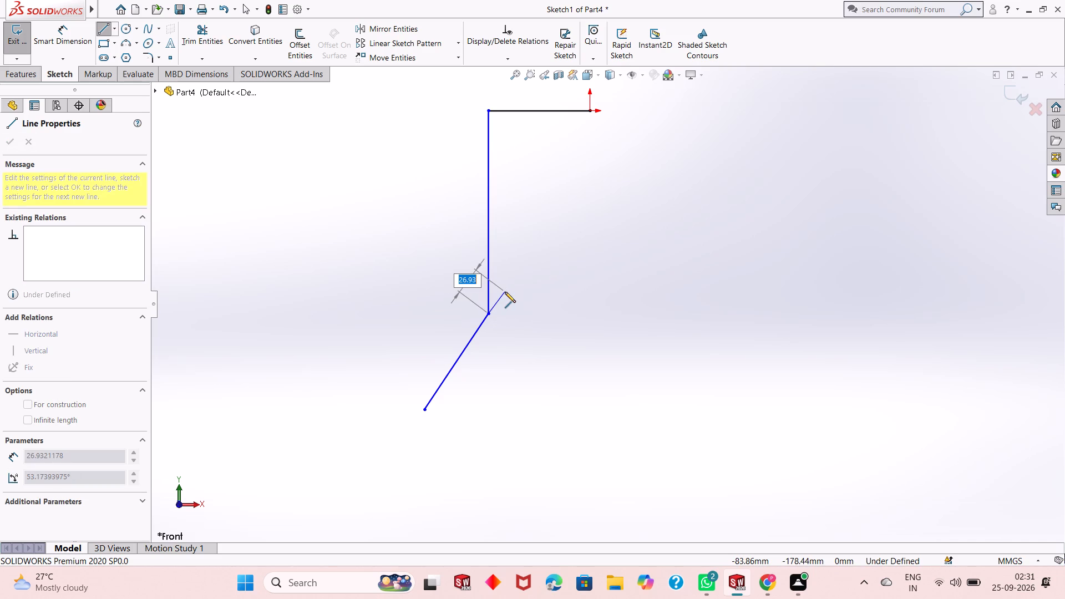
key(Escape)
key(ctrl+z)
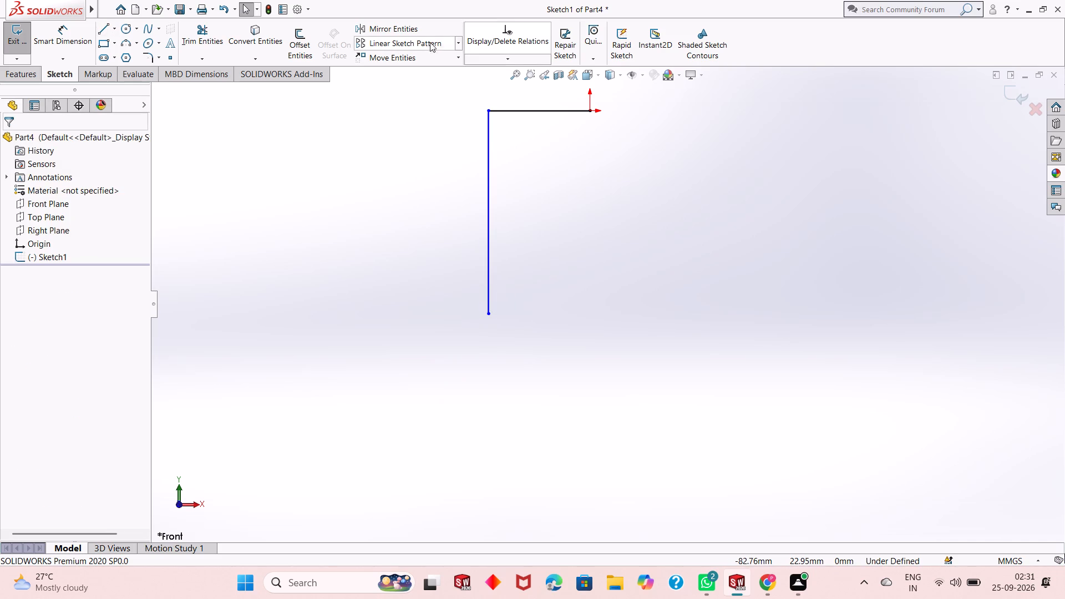
Sketch a slanted midpoint line about 194 mm long, centred on the vertical line's lower endpoint.
click(112, 26)
click(131, 70)
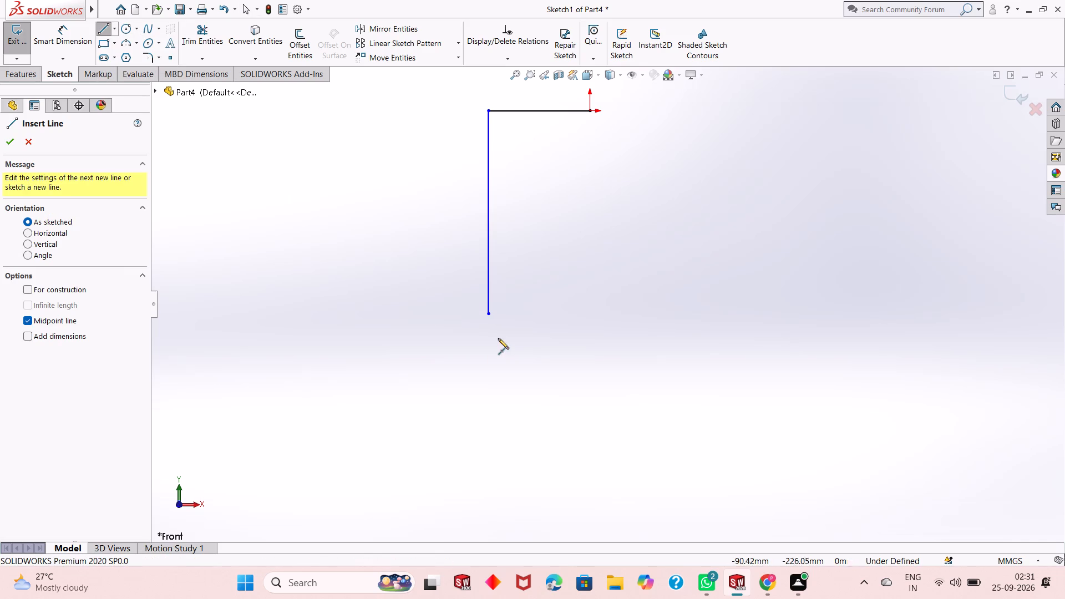
click(489, 315)
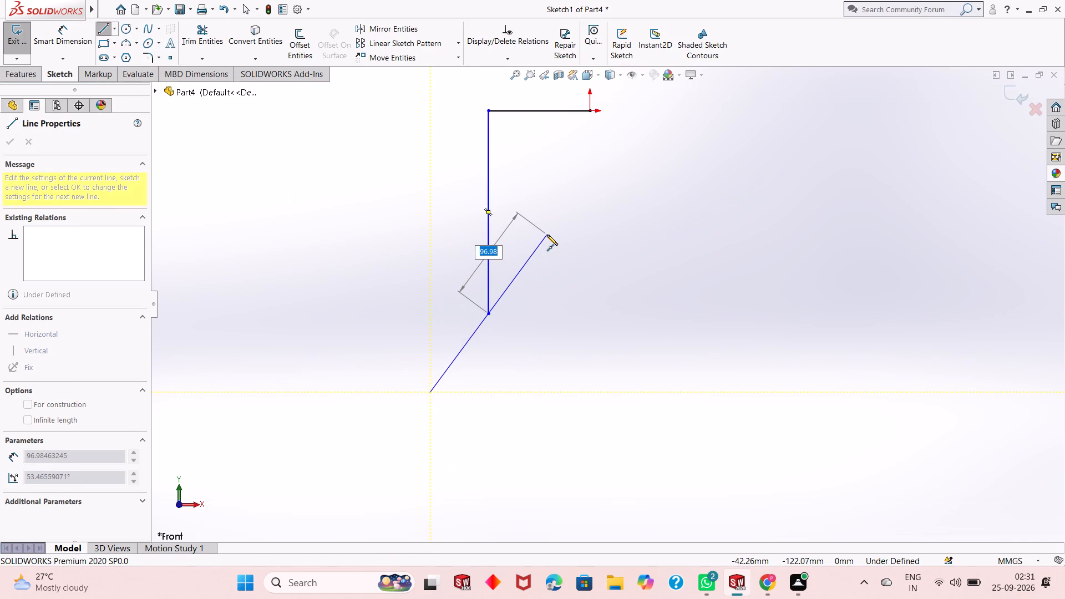
click(547, 235)
key(Escape)
key(Escape)
key(Escape)
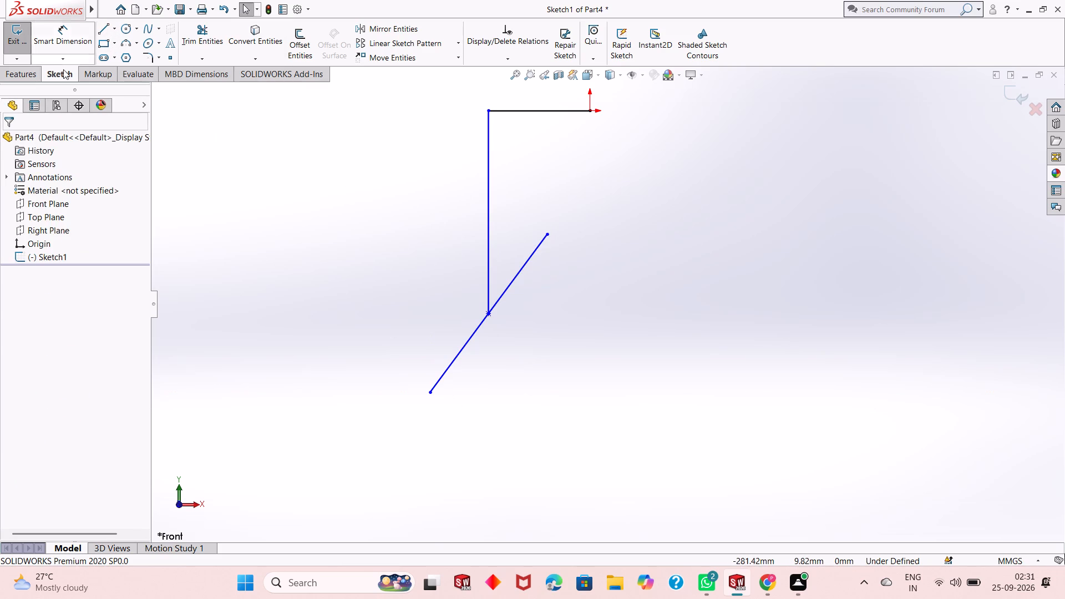
Dimension the angle between the vertical line and the slanted line as 17.1°.
click(52, 38)
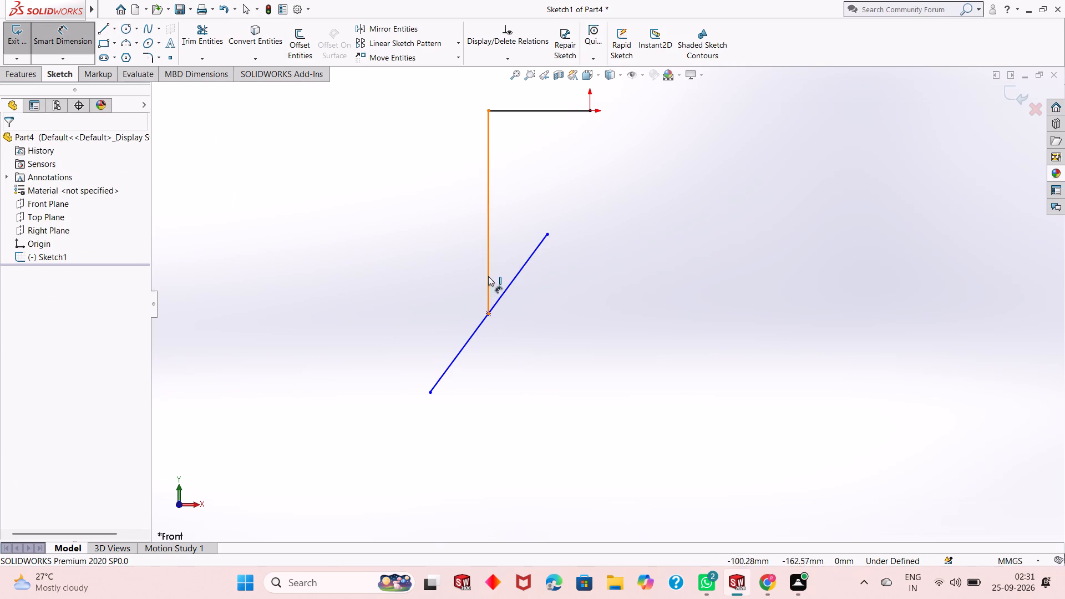
click(491, 280)
click(516, 275)
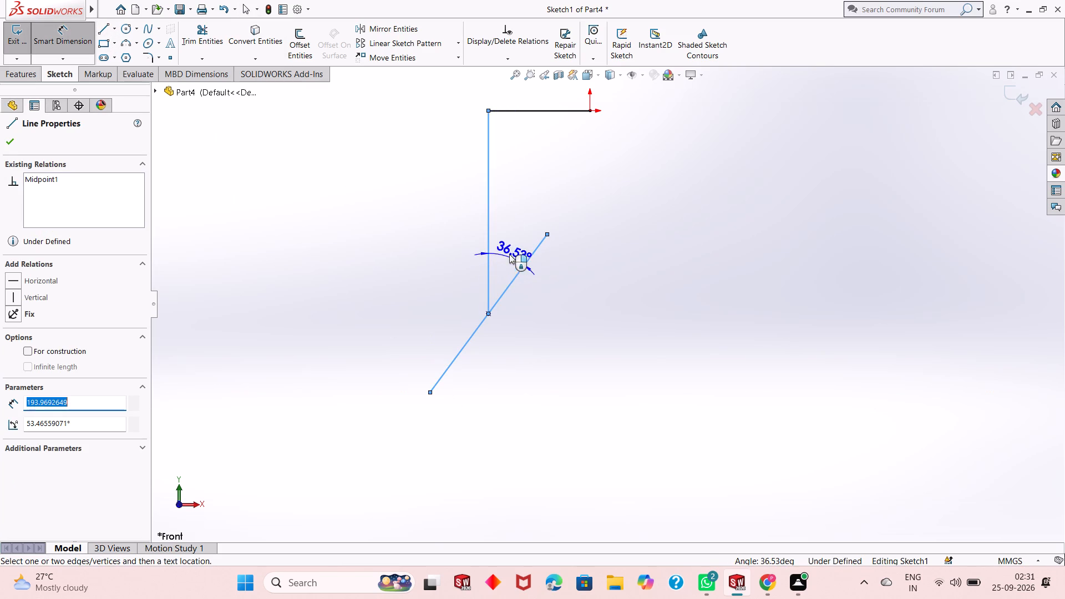
click(504, 248)
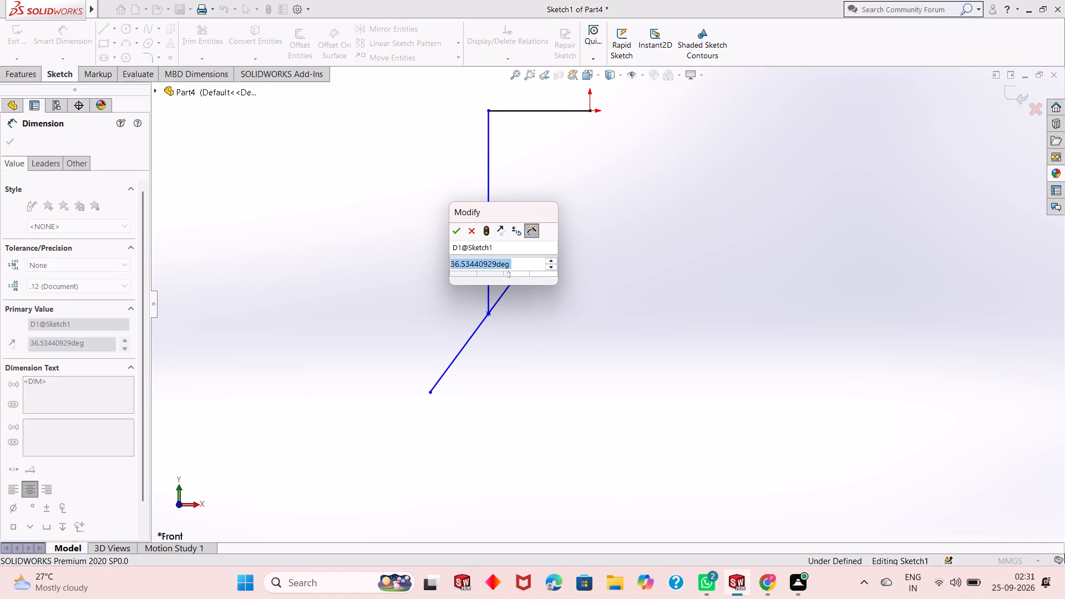
text(17.1)
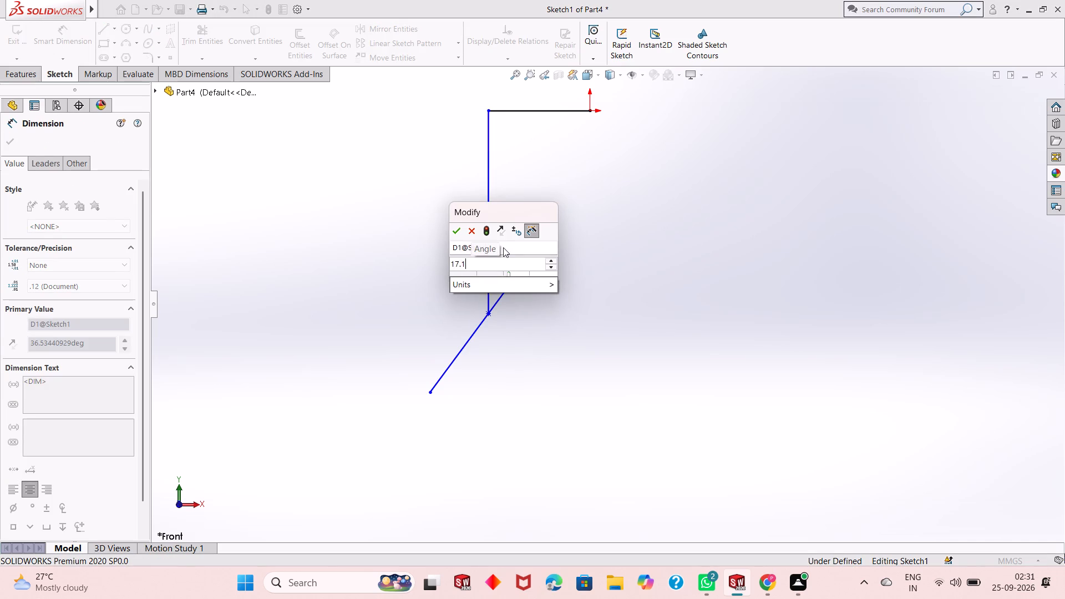
key(Return)
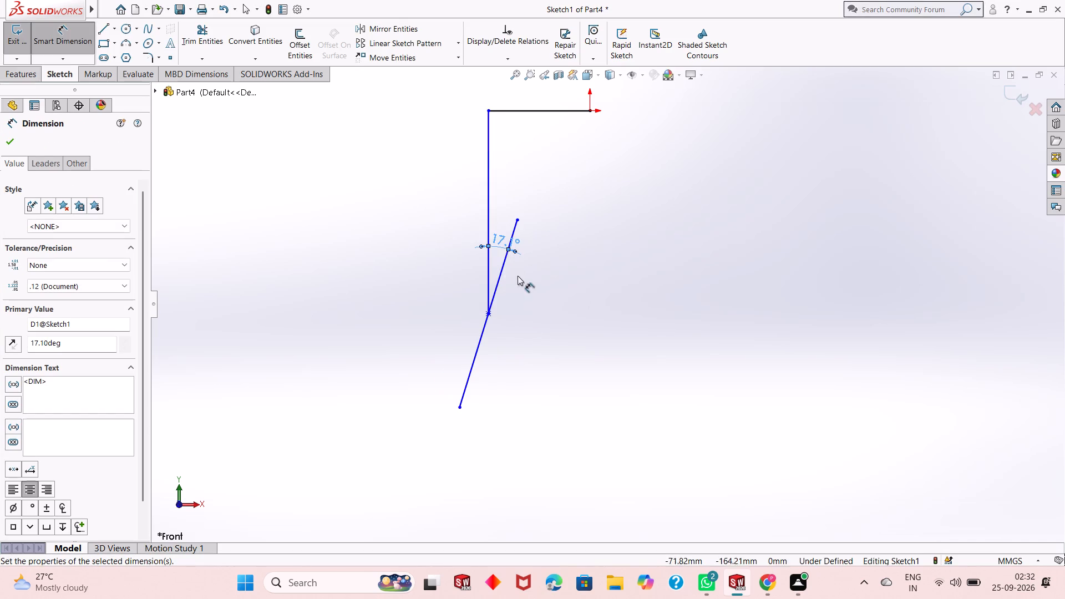
key(Escape)
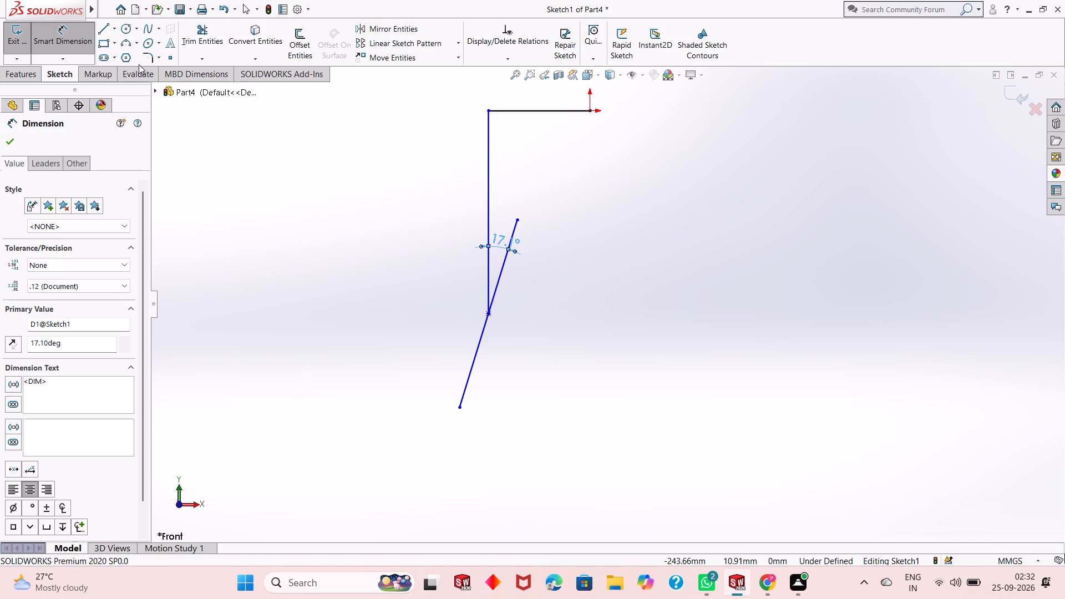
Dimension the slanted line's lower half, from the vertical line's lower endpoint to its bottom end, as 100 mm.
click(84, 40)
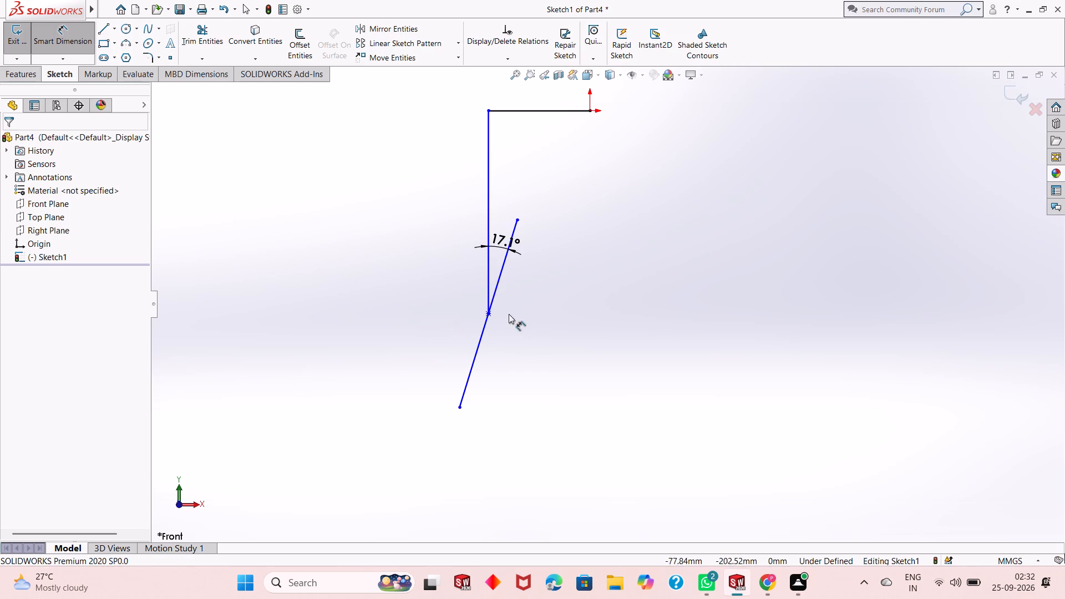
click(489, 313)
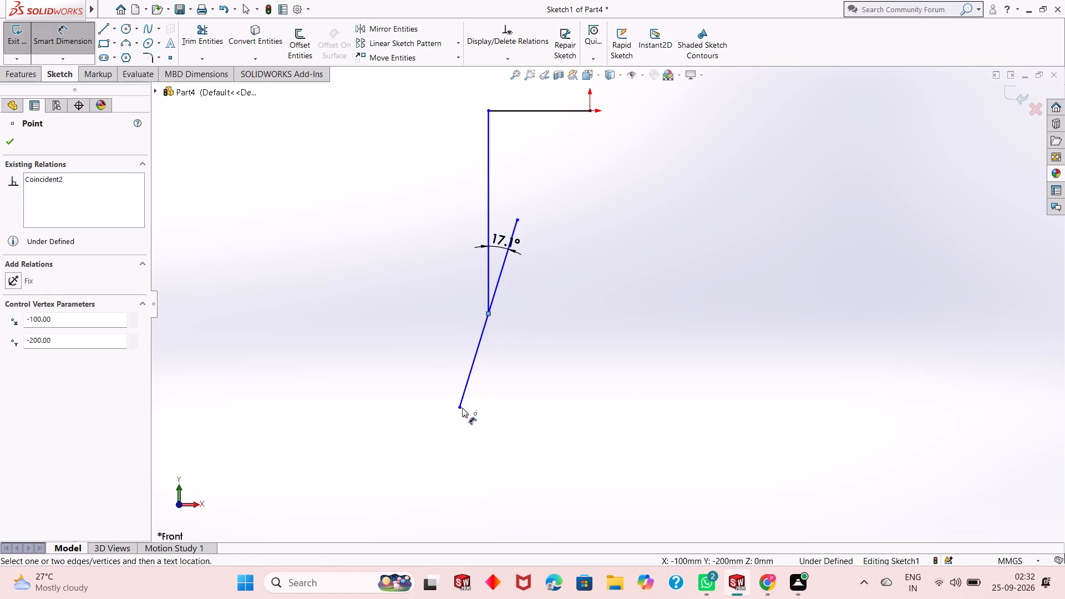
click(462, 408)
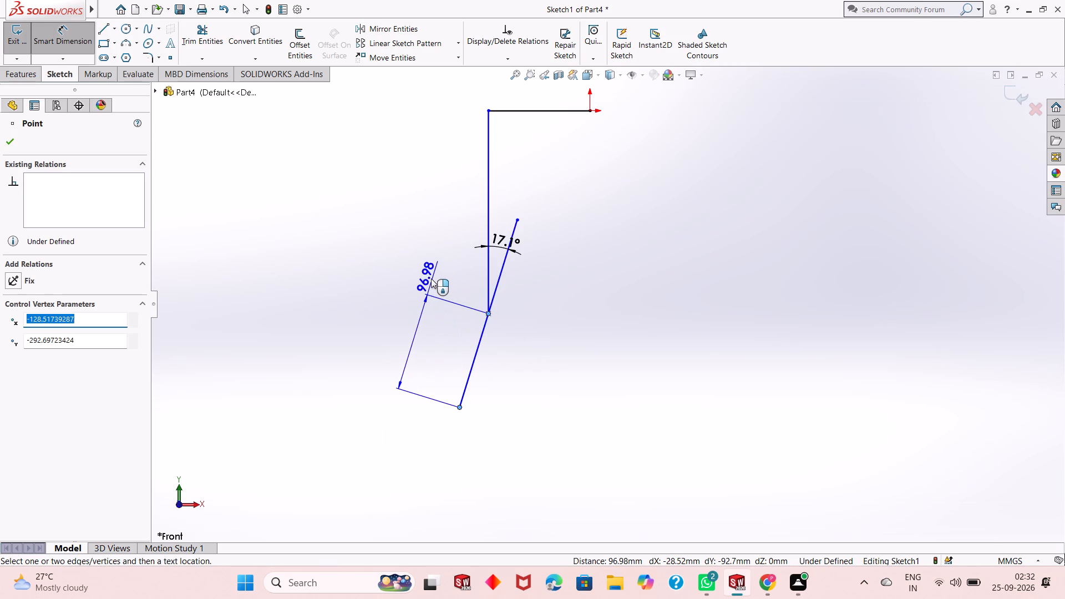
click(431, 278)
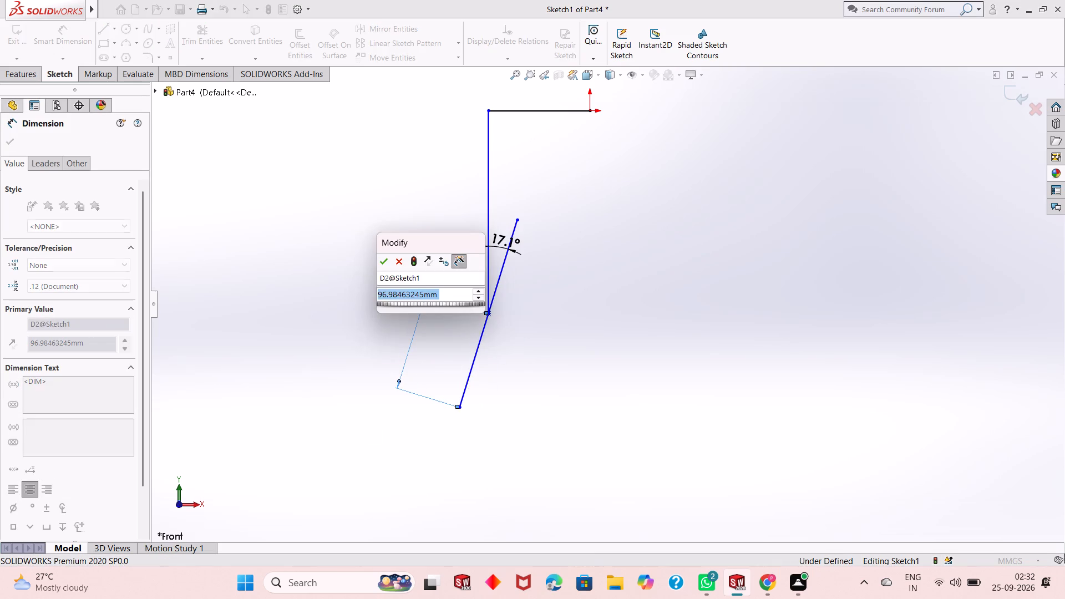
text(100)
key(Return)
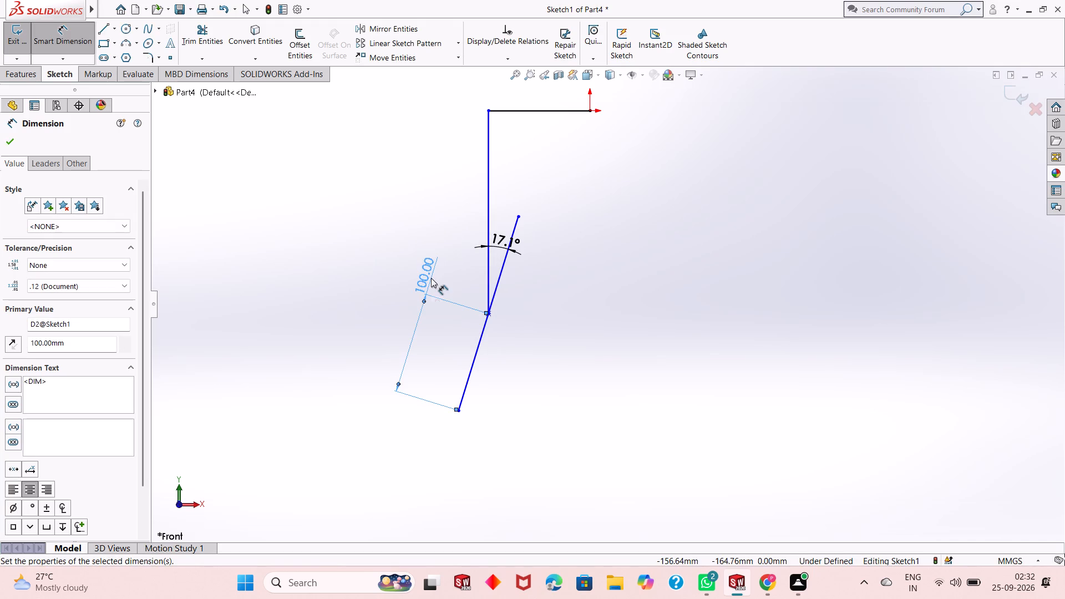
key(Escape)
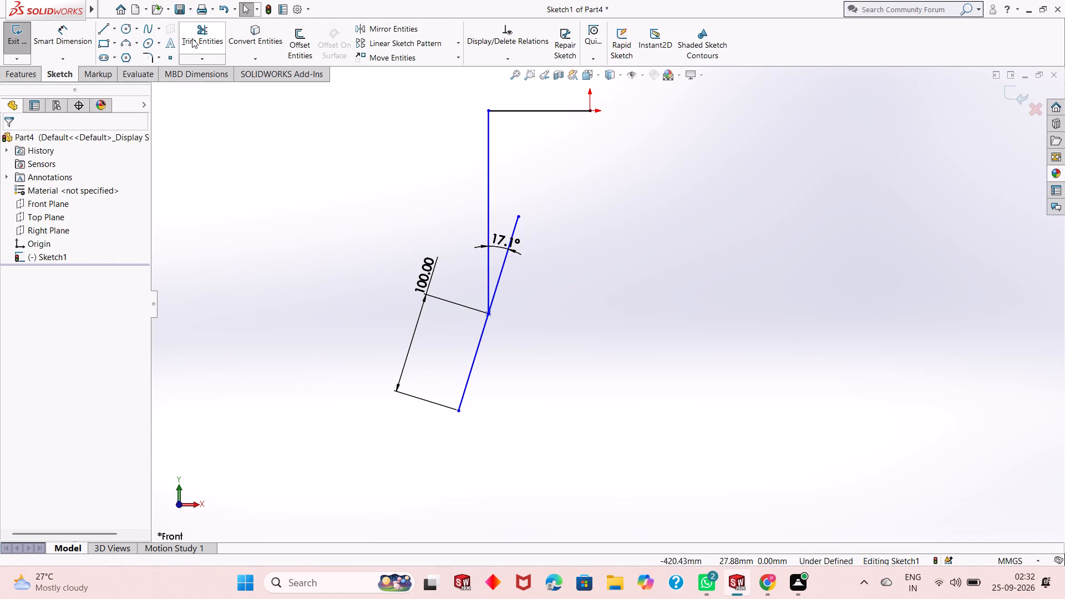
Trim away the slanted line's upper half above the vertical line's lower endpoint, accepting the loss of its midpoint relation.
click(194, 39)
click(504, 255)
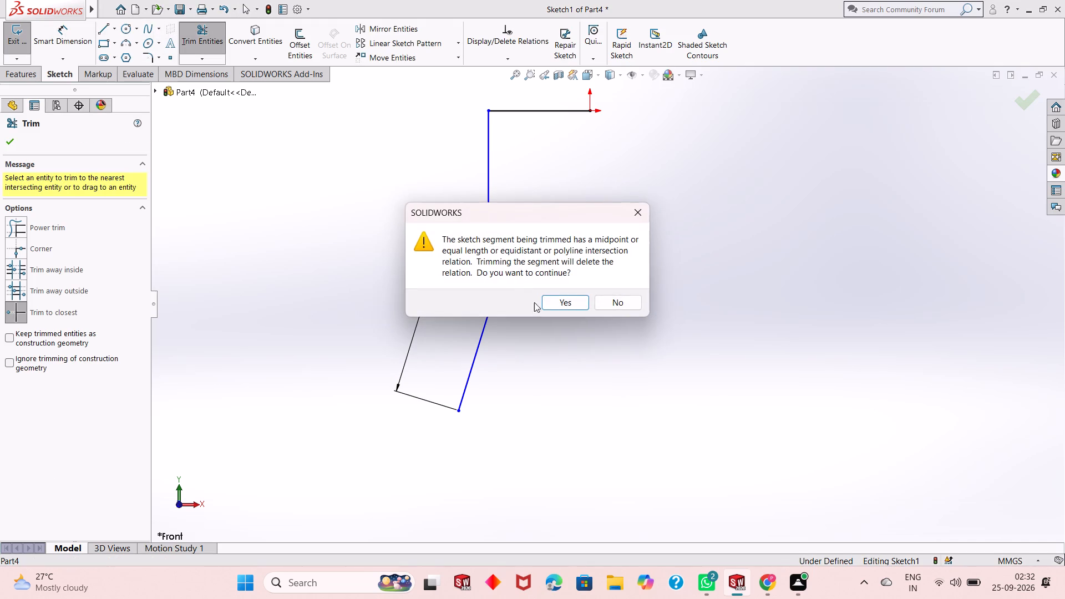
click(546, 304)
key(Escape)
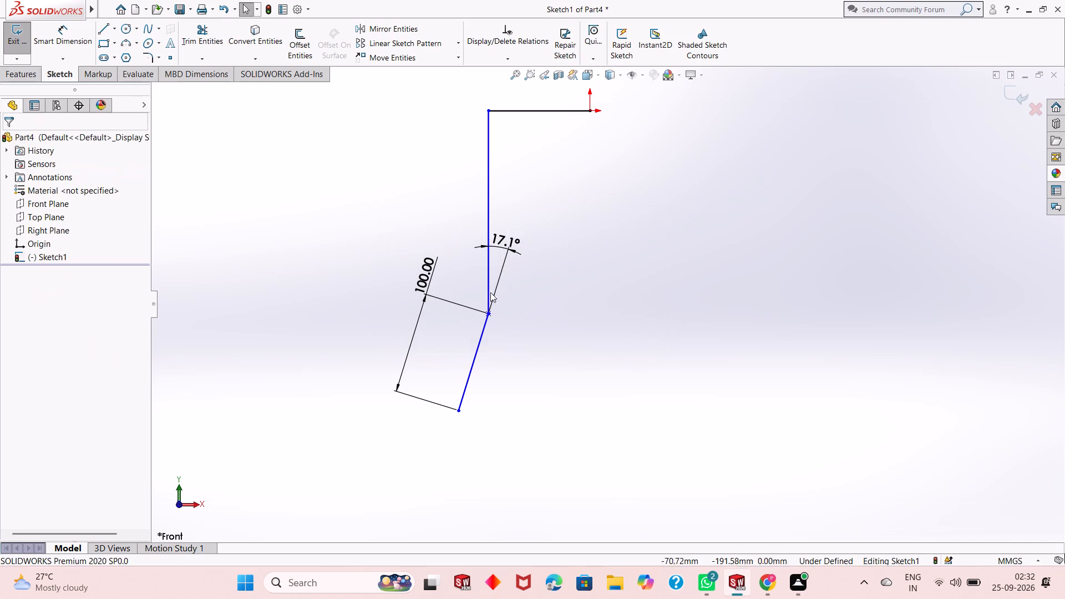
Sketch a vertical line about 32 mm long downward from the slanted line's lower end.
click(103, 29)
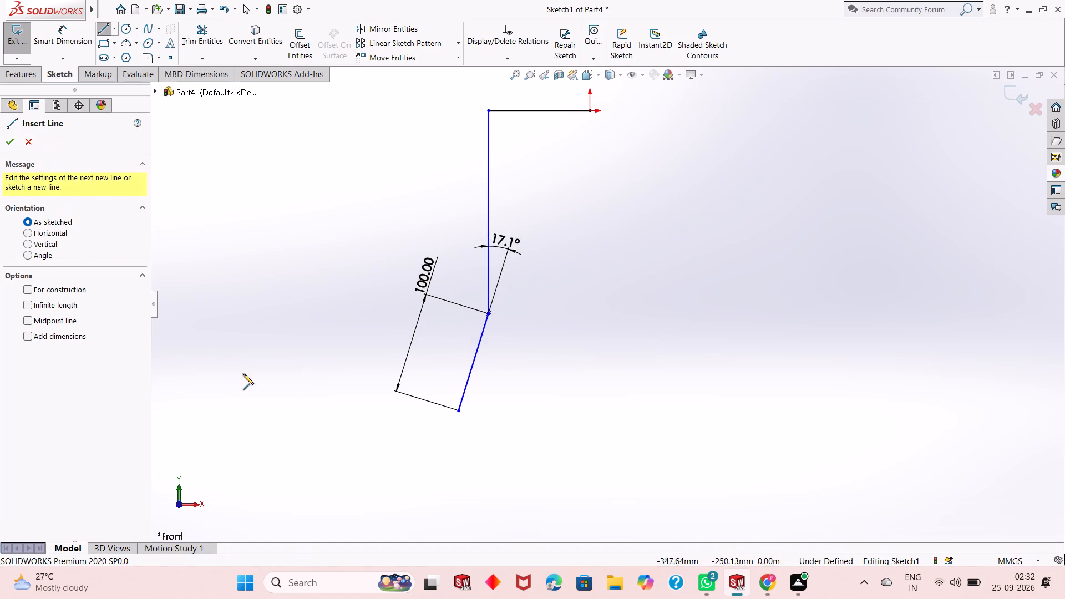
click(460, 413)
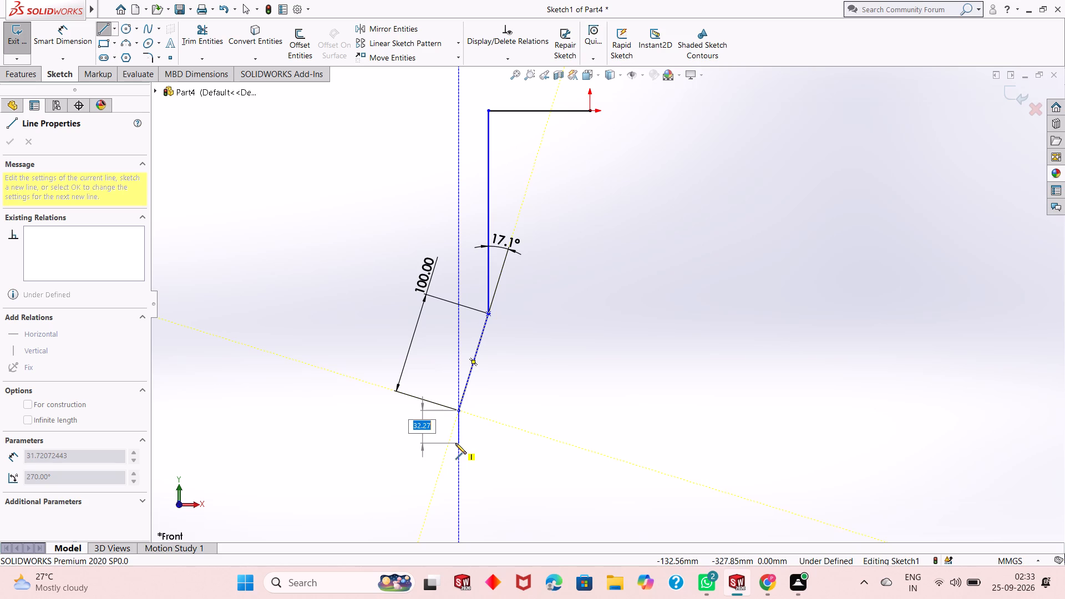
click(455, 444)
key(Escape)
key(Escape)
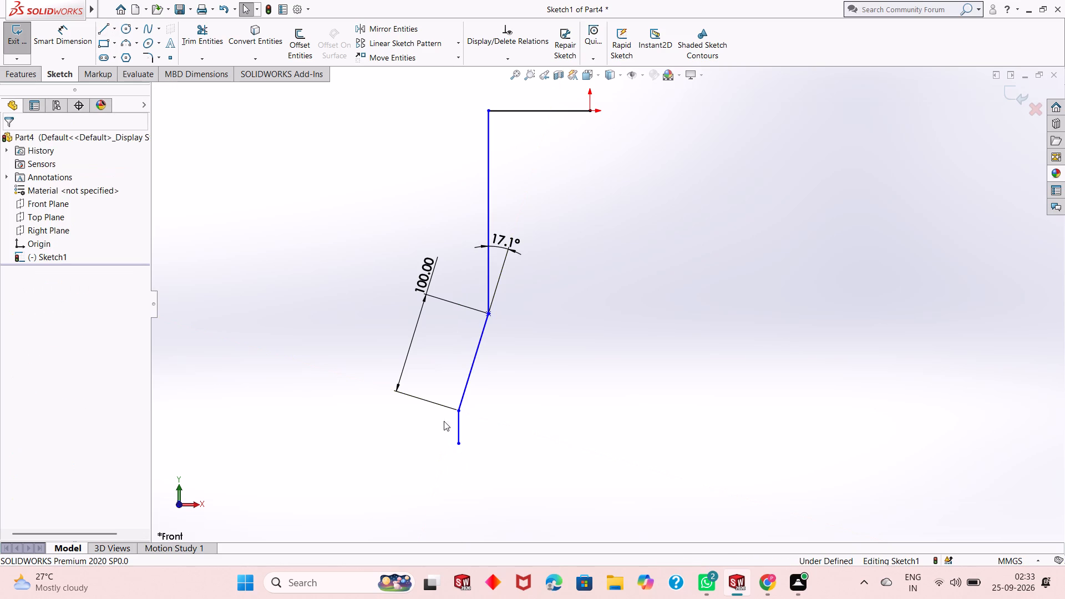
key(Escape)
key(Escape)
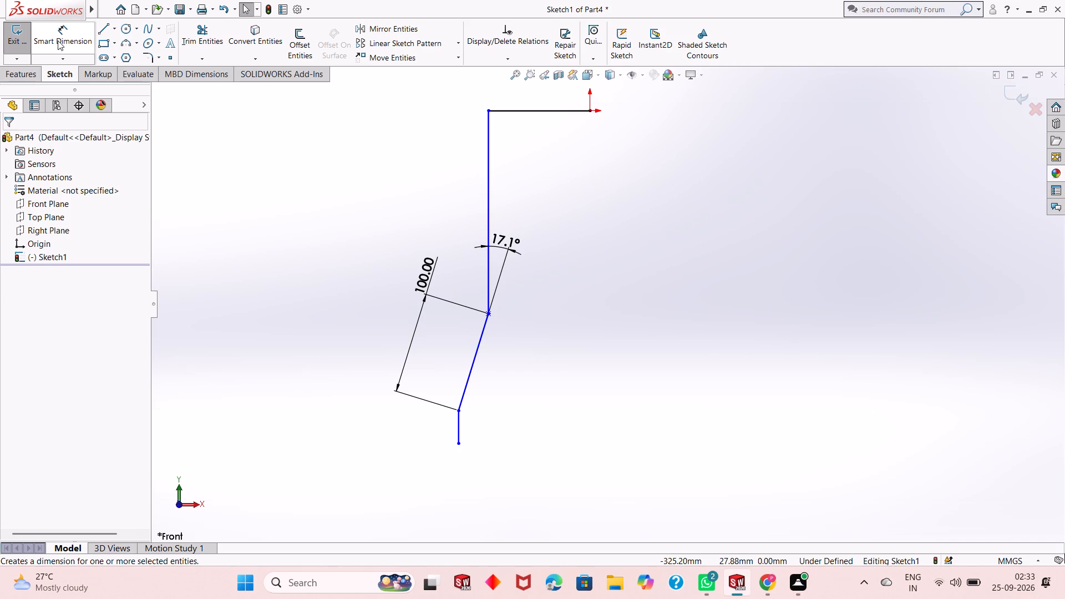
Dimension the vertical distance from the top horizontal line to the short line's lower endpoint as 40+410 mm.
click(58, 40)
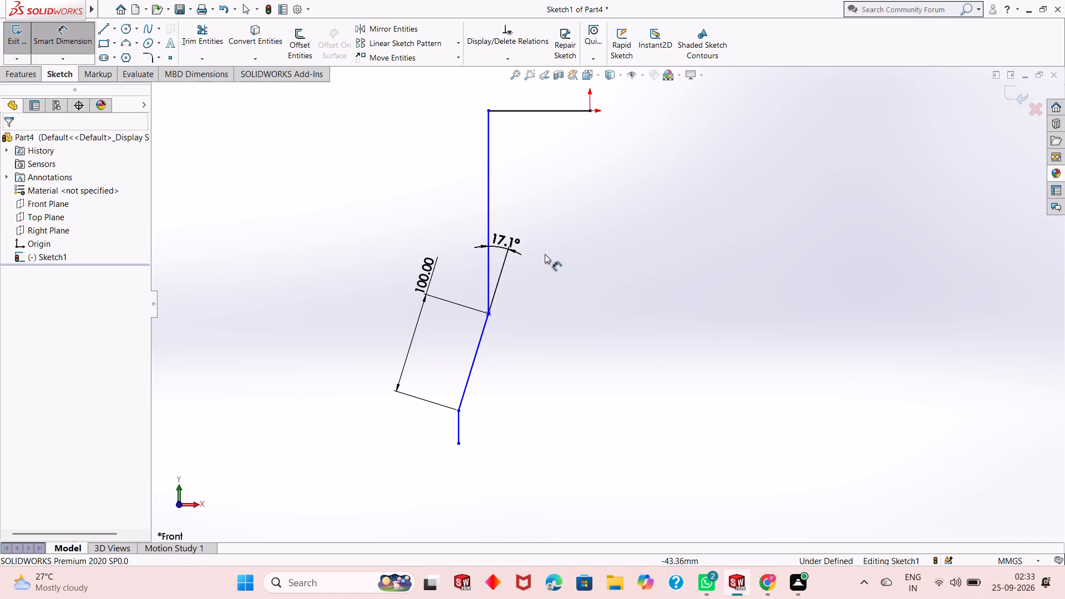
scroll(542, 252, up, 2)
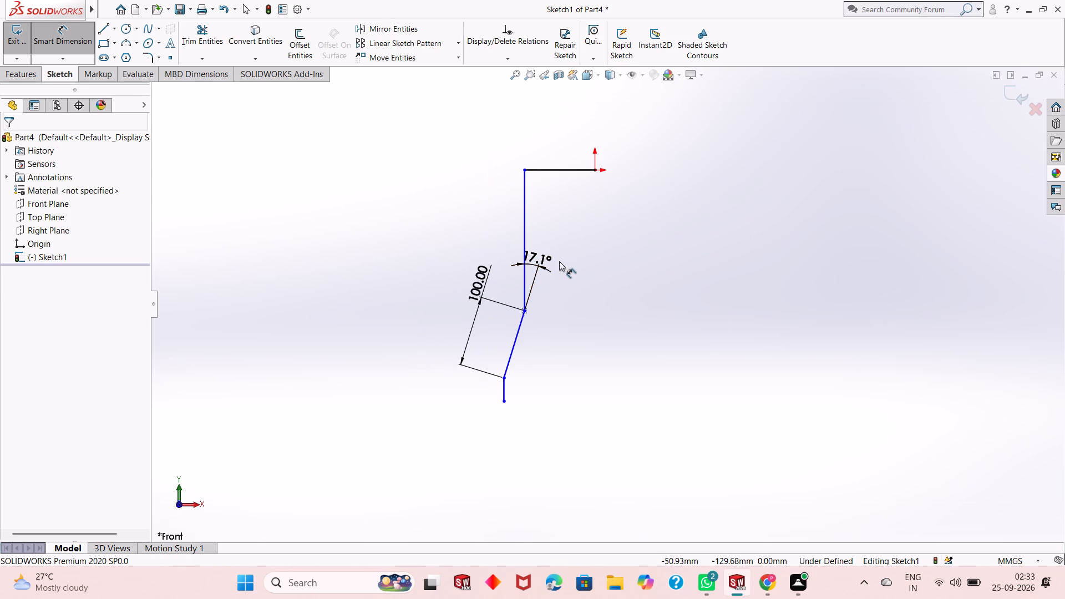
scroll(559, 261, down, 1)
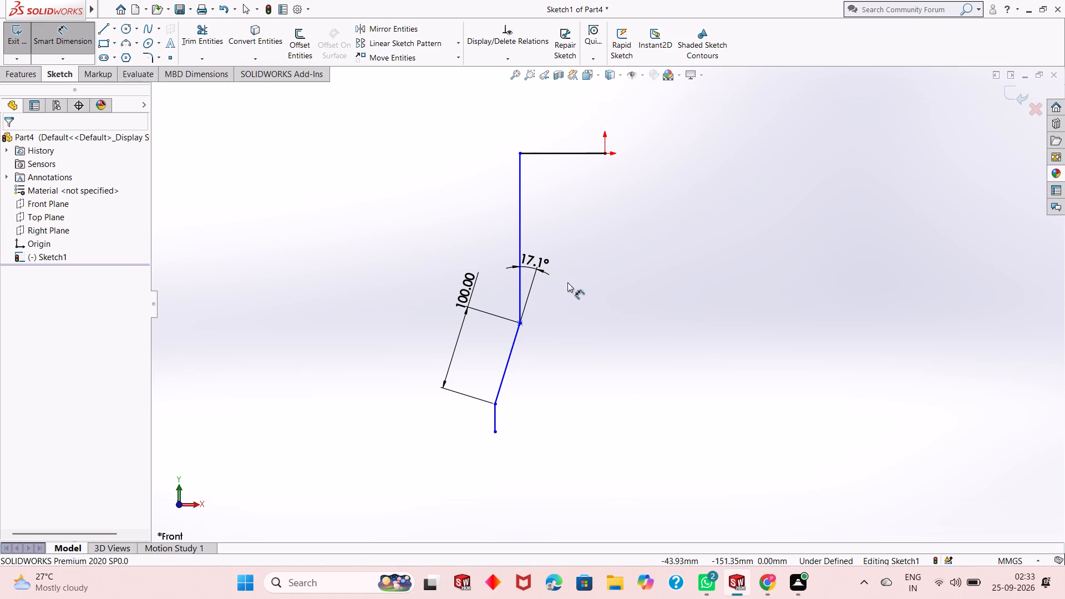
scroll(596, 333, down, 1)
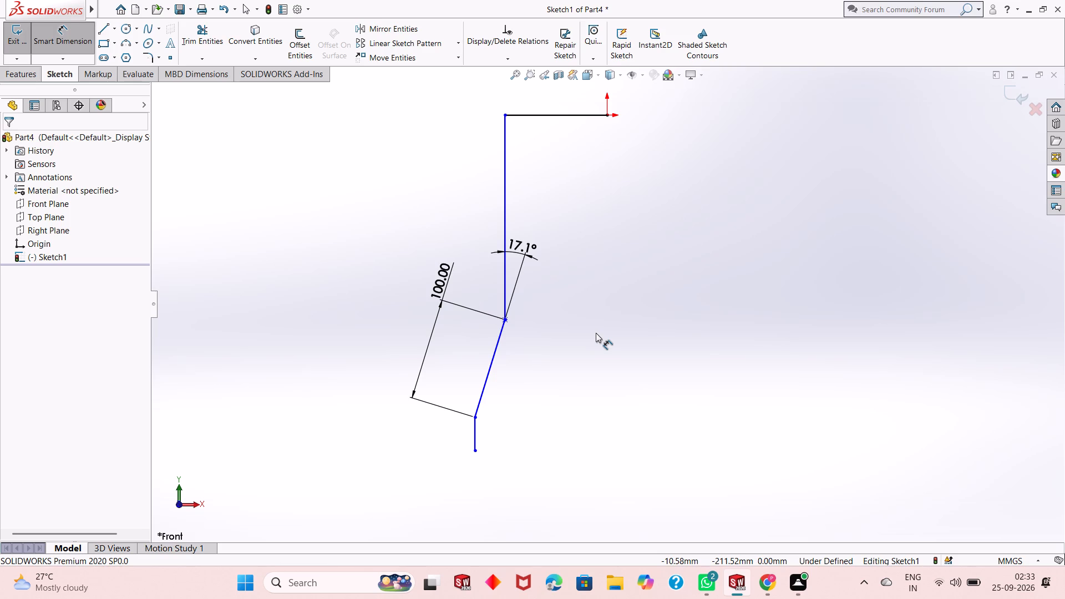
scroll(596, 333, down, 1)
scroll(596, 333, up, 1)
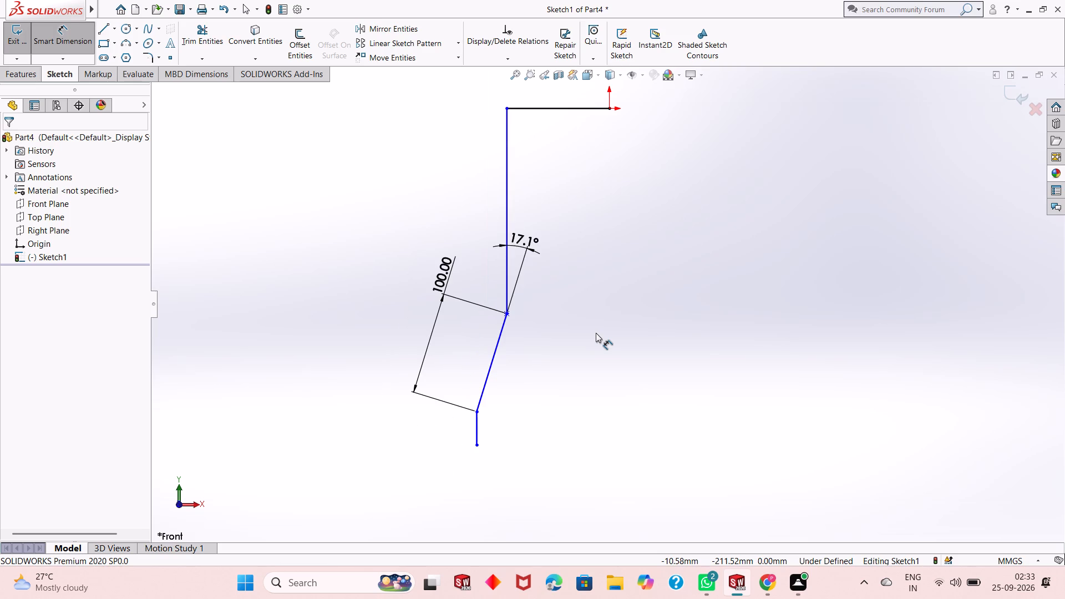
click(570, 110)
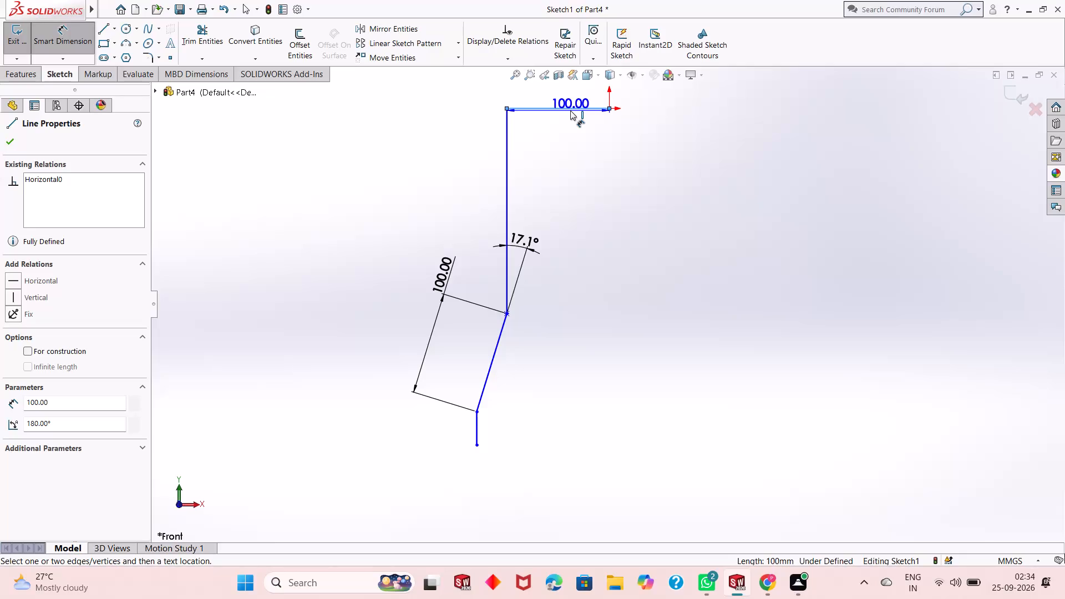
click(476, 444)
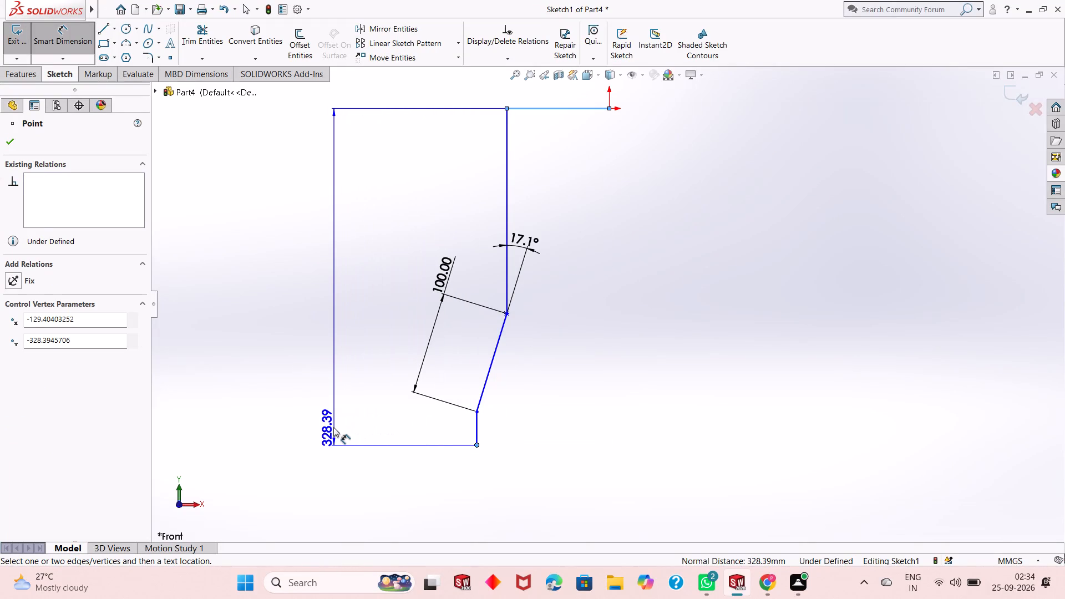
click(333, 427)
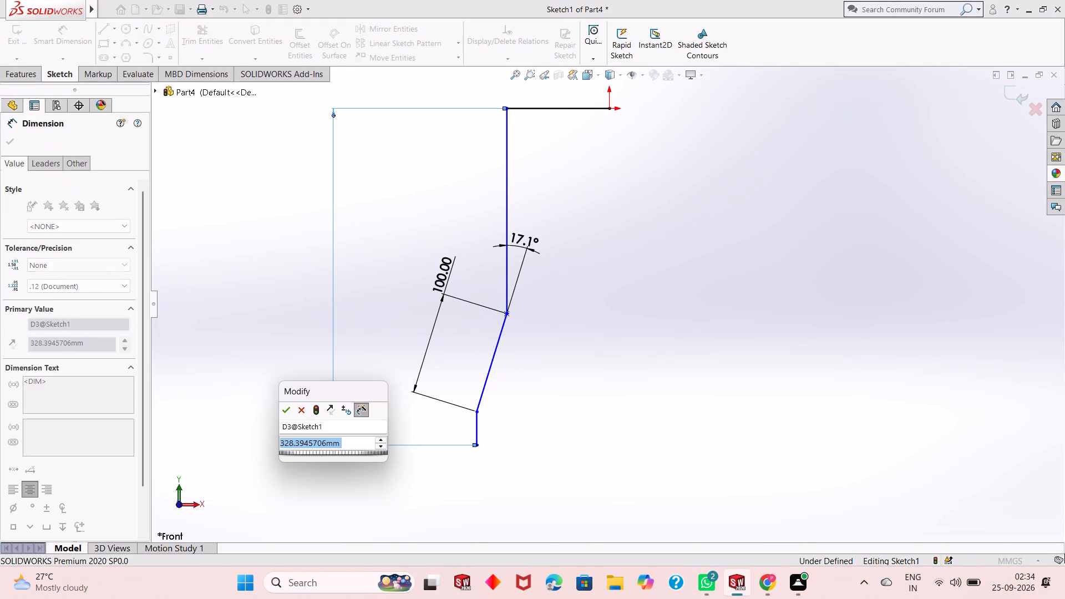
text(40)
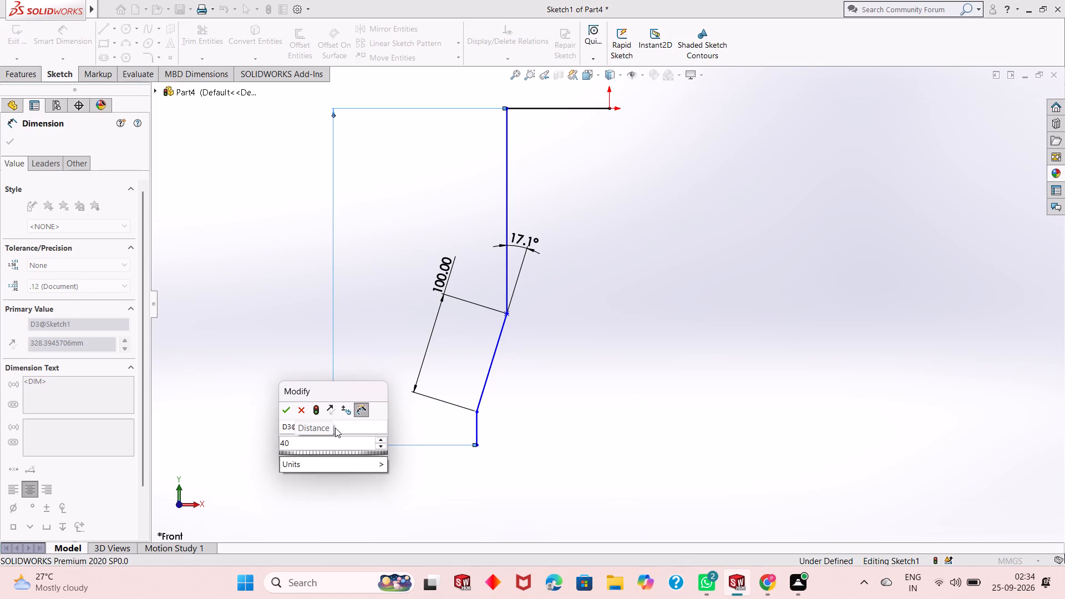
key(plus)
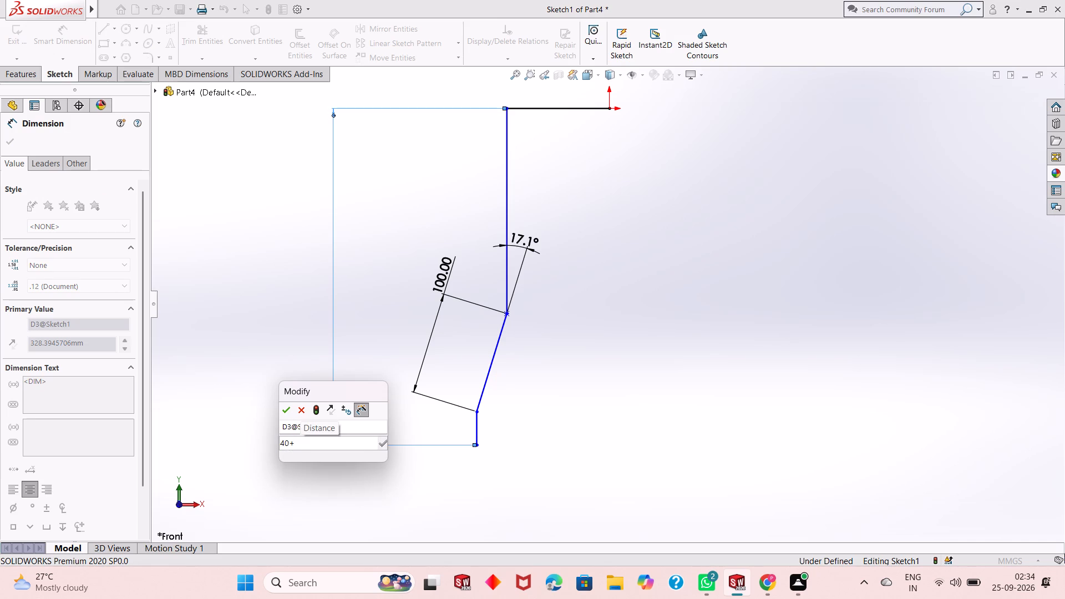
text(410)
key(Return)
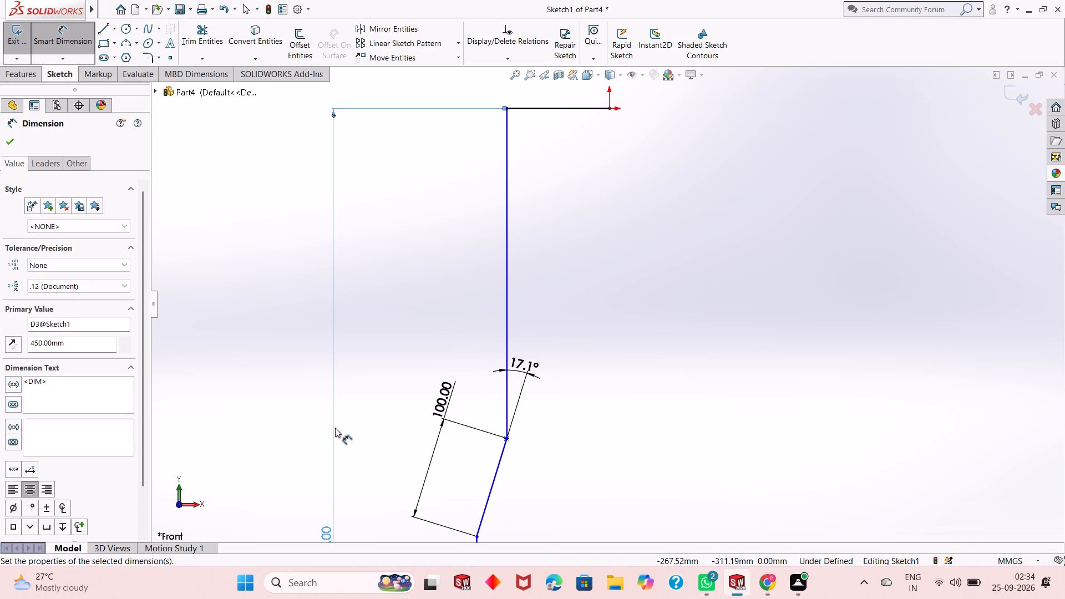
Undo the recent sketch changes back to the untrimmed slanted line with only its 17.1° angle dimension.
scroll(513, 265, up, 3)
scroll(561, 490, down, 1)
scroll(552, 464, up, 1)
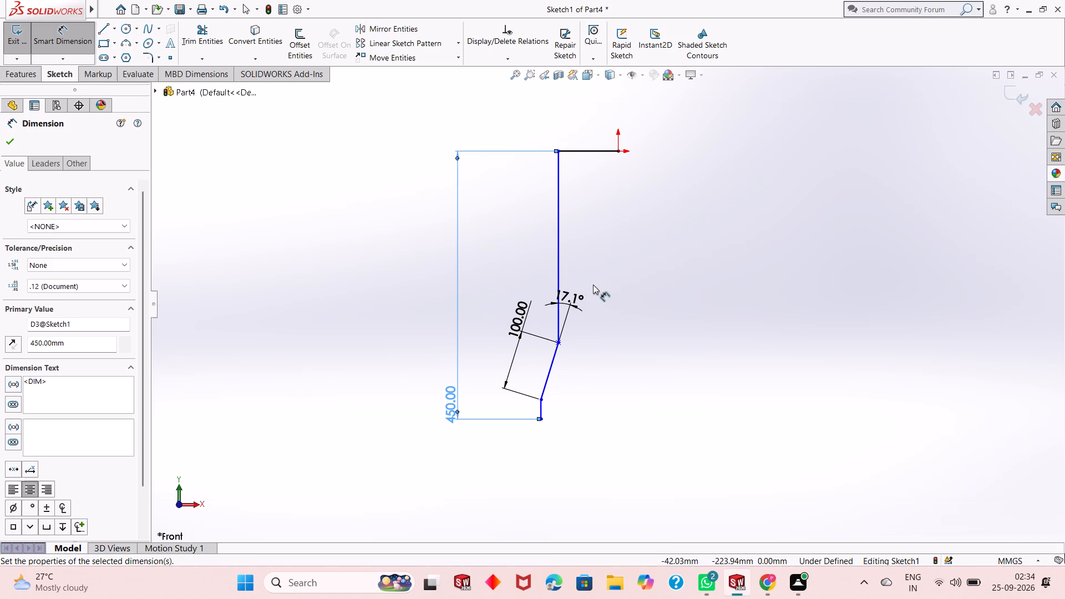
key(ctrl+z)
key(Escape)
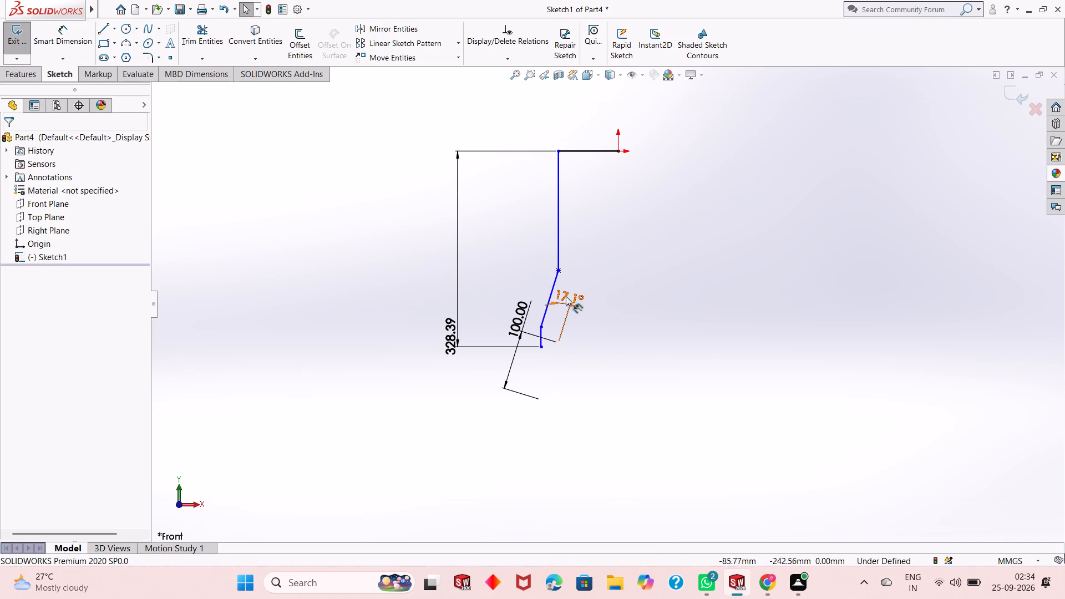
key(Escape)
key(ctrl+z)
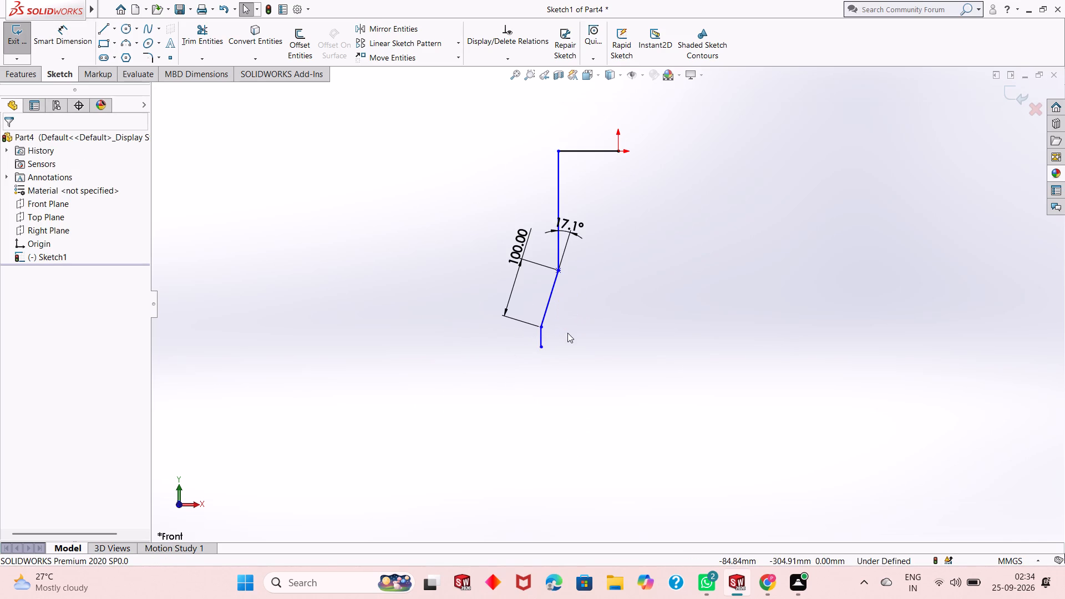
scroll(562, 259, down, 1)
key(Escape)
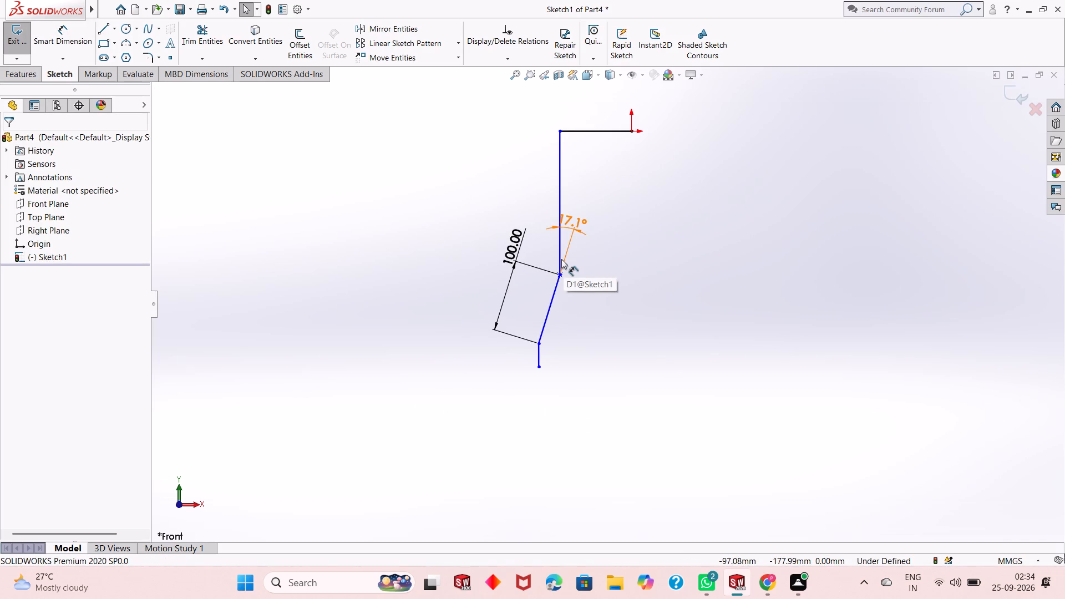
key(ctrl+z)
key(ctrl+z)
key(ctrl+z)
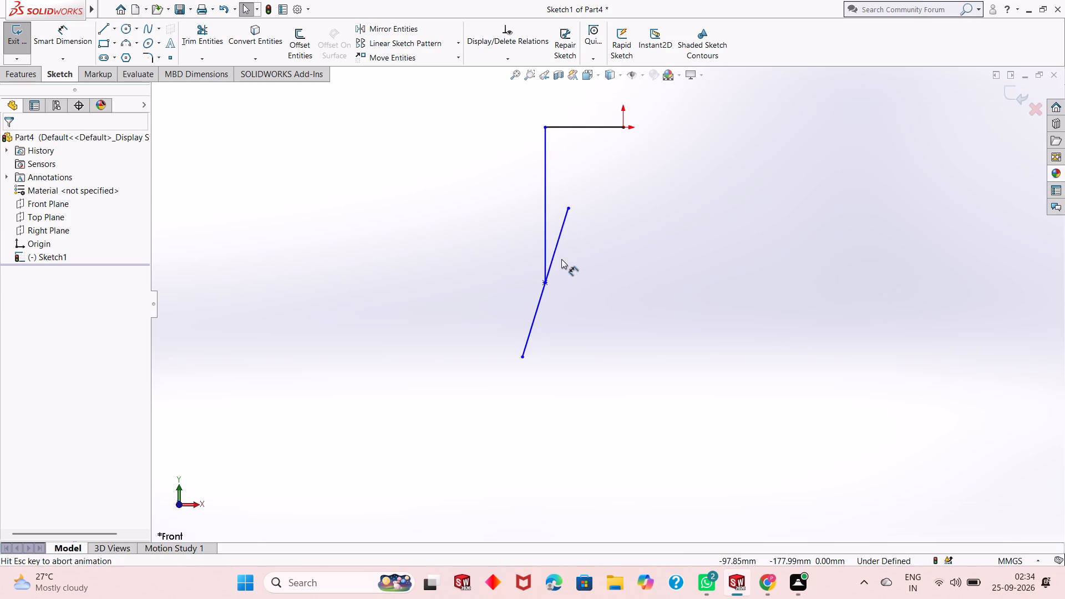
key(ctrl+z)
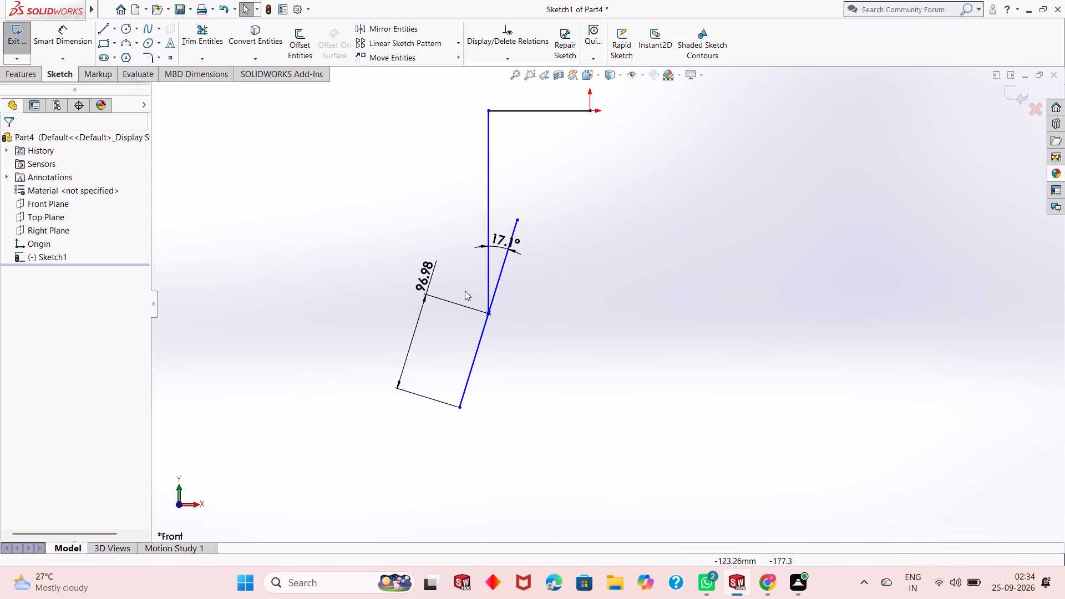
Dimension the length of the top horizontal line, placing the dimension just above it.
click(68, 38)
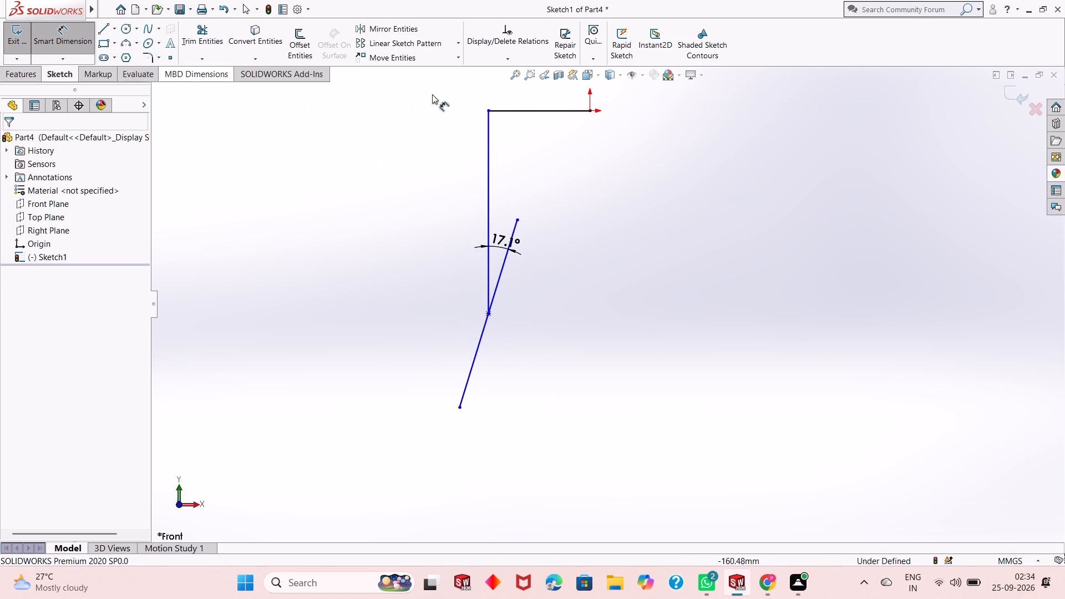
click(525, 110)
click(533, 97)
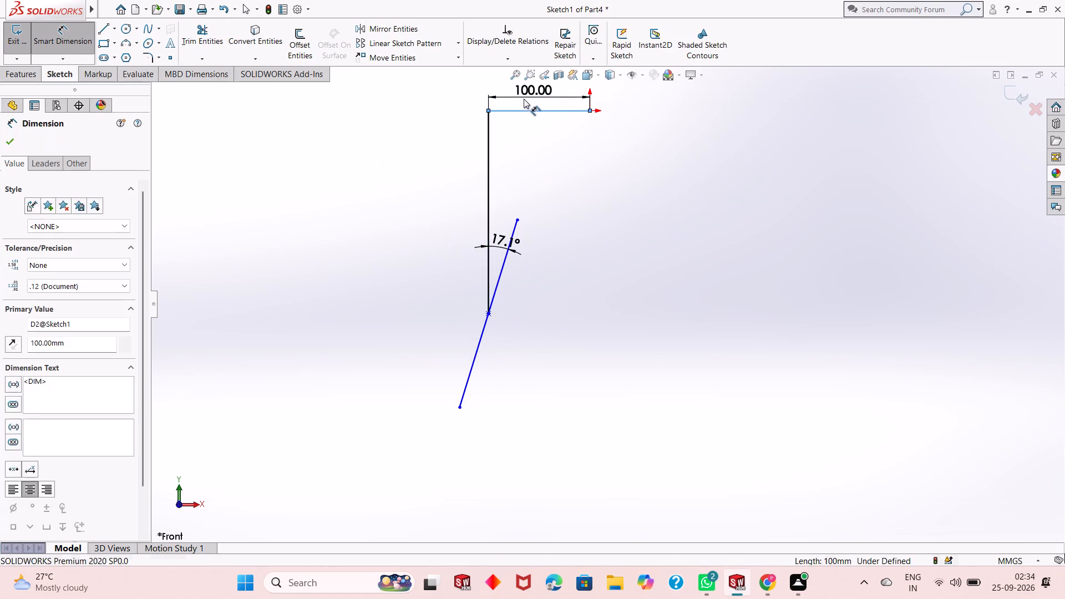
click(490, 82)
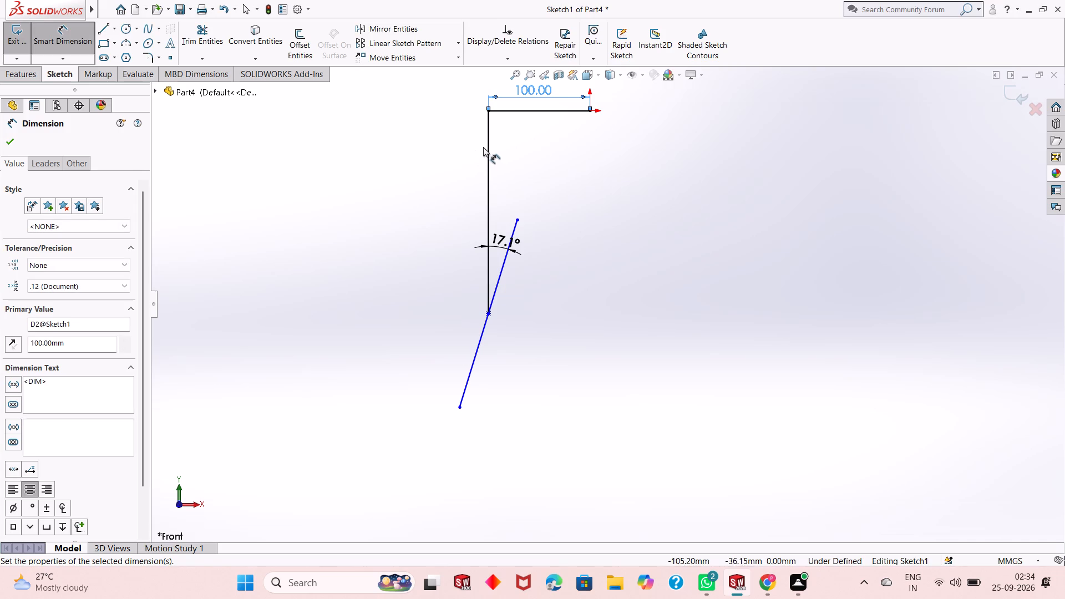
Dimension the length of the vertical line, placing the dimension on its outer side away from the origin.
click(486, 143)
click(388, 152)
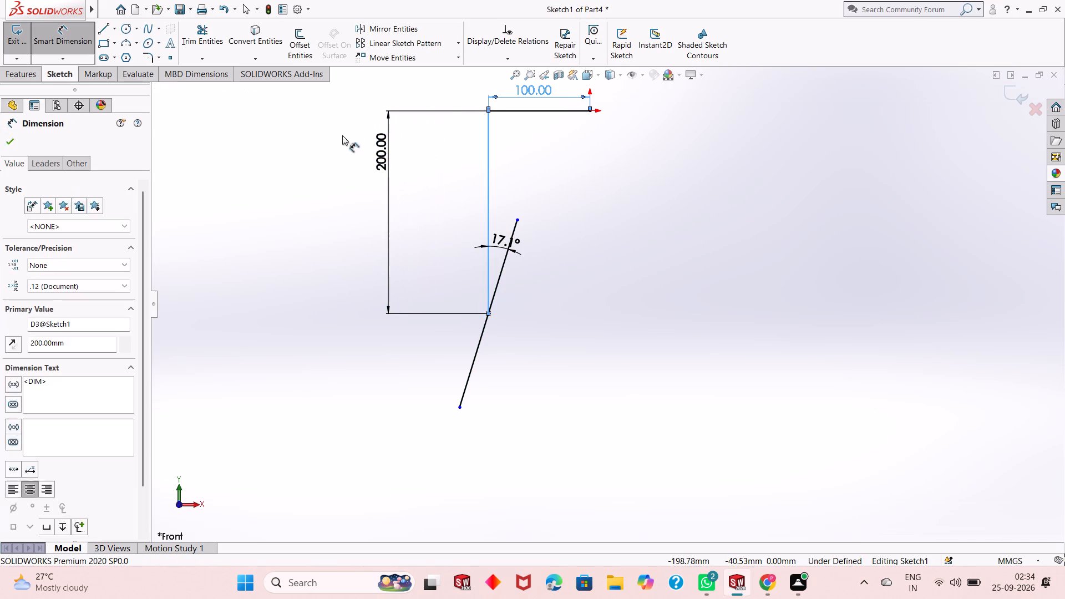
click(339, 130)
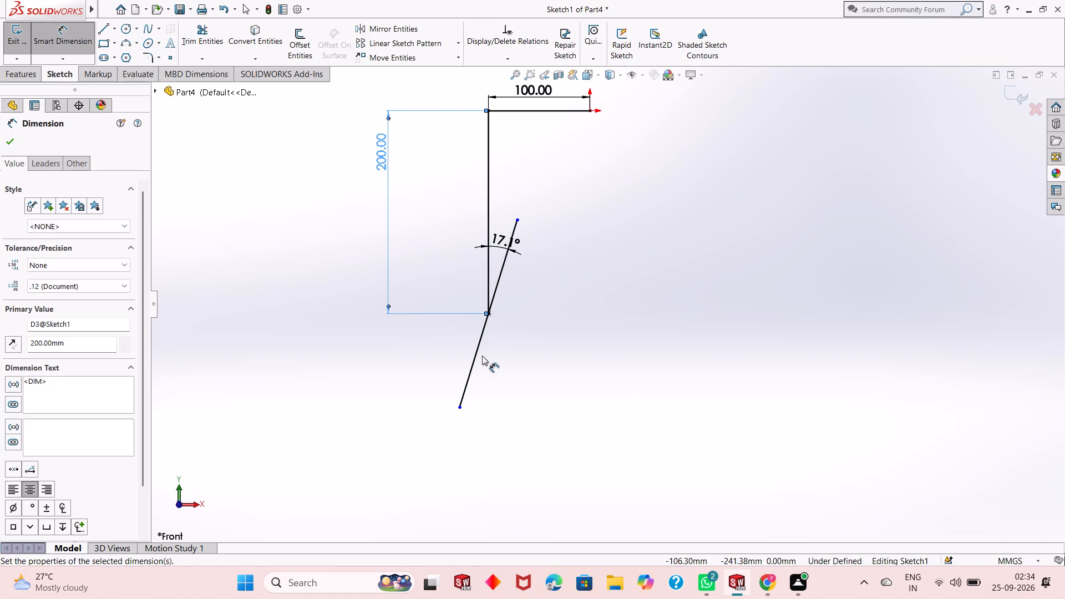
scroll(485, 351, up, 1)
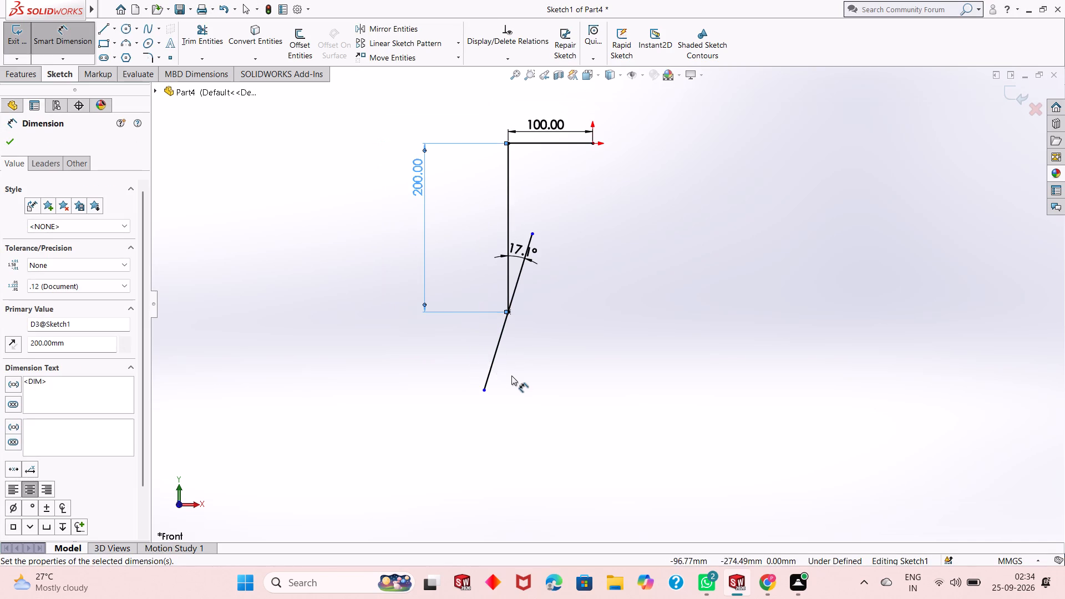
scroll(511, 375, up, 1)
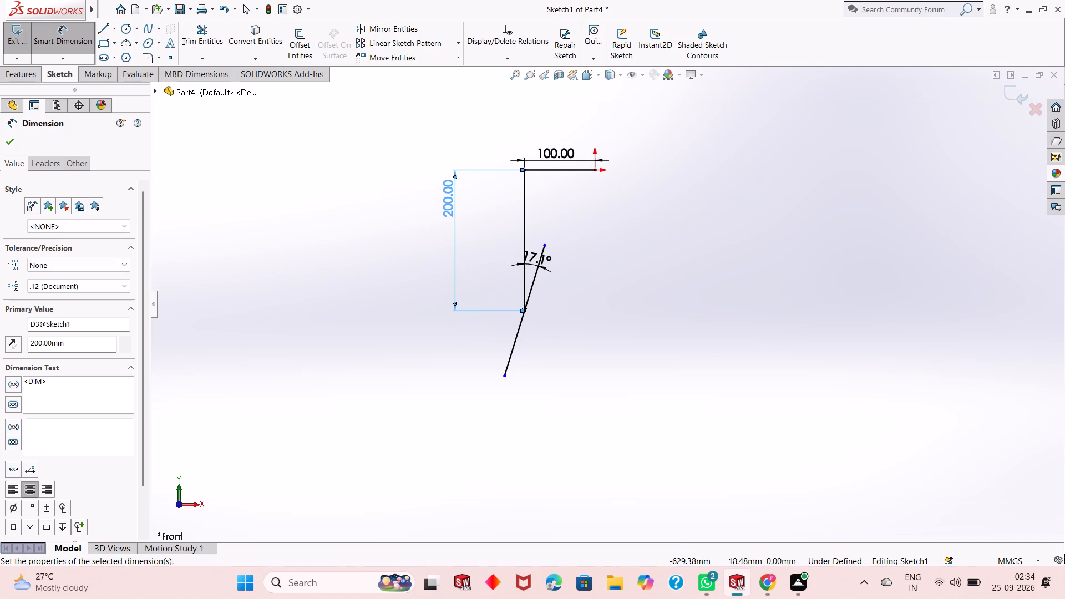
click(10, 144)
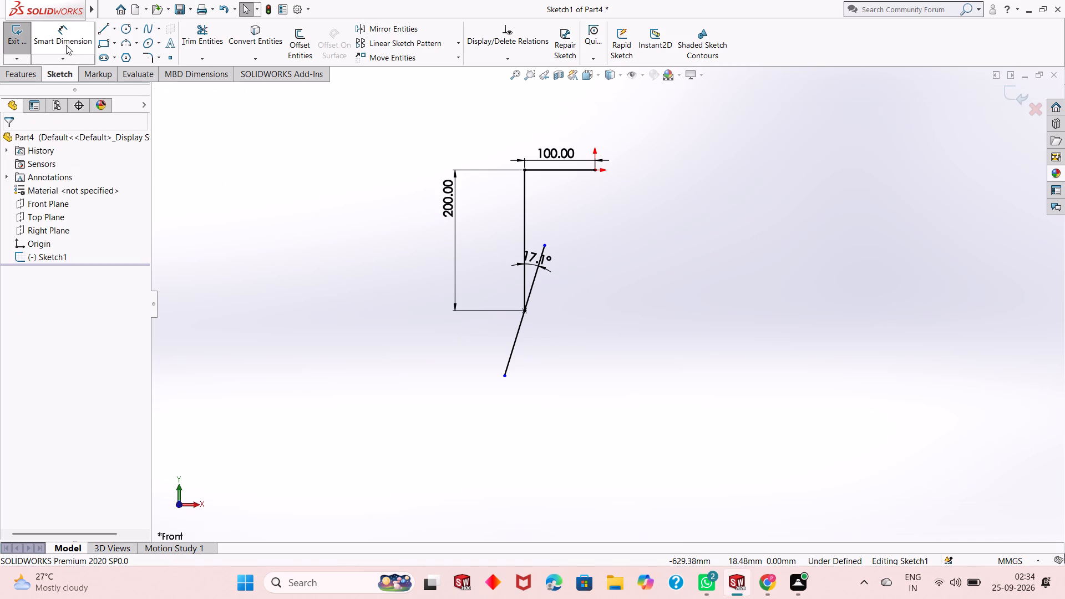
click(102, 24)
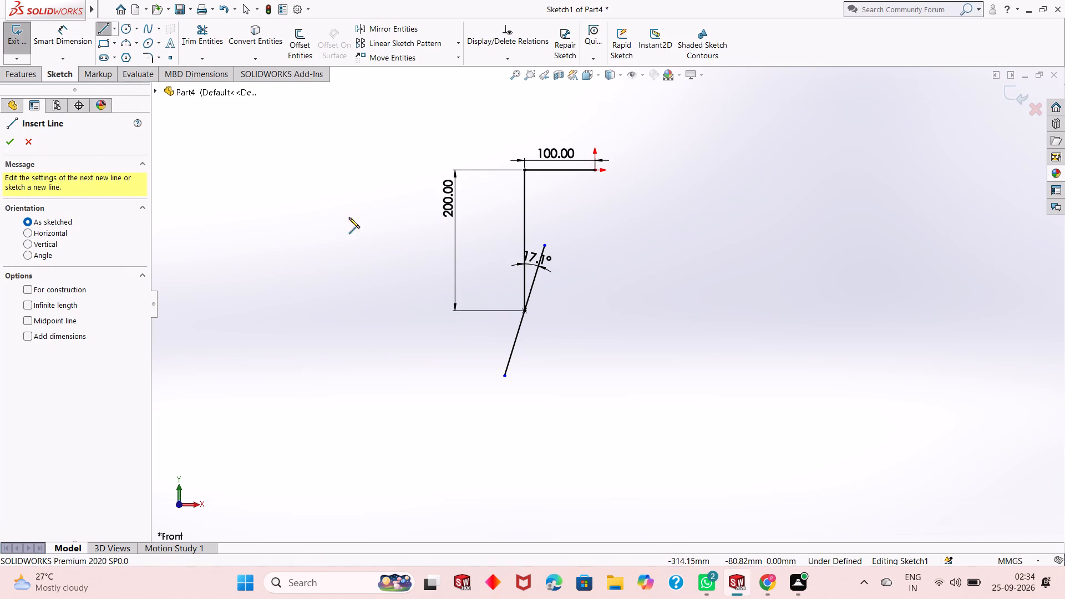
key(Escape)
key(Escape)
Dimension the vertical distance from the top horizontal line to the slanted line's lower endpoint as 360 mm.
click(76, 45)
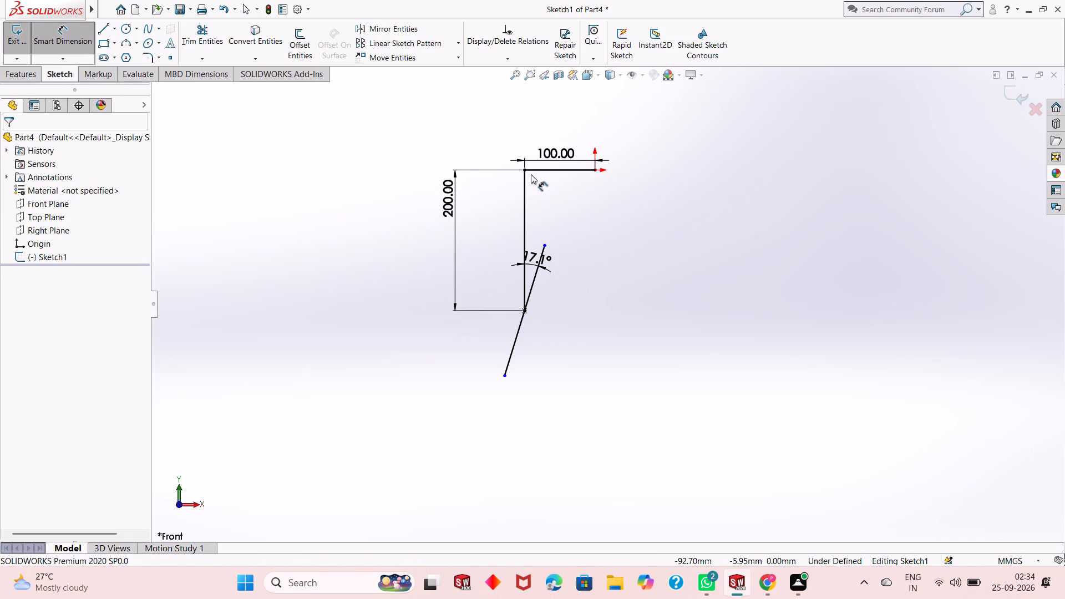
click(546, 170)
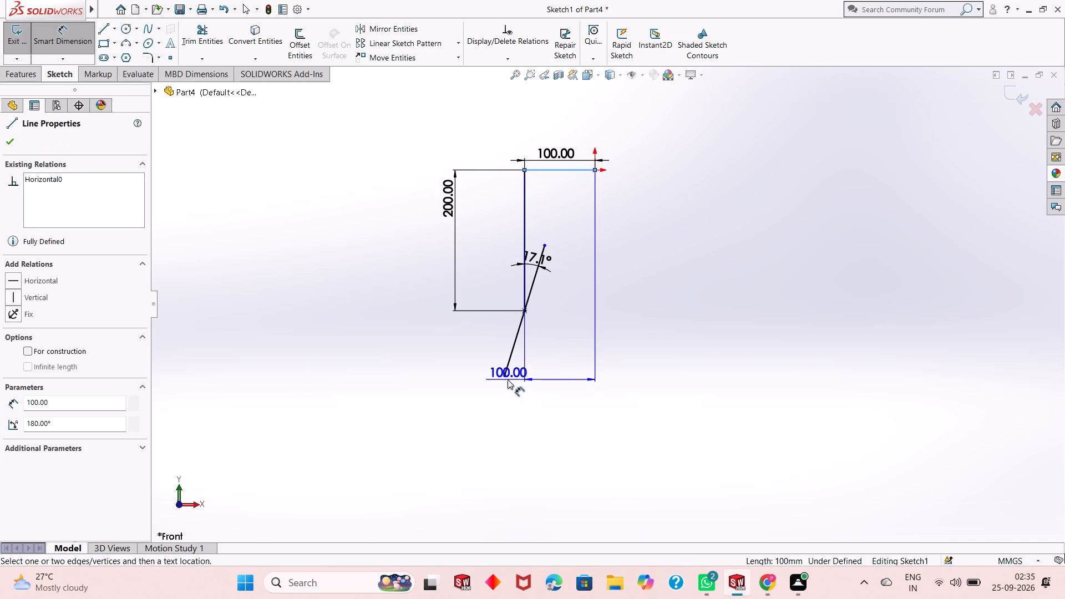
click(505, 375)
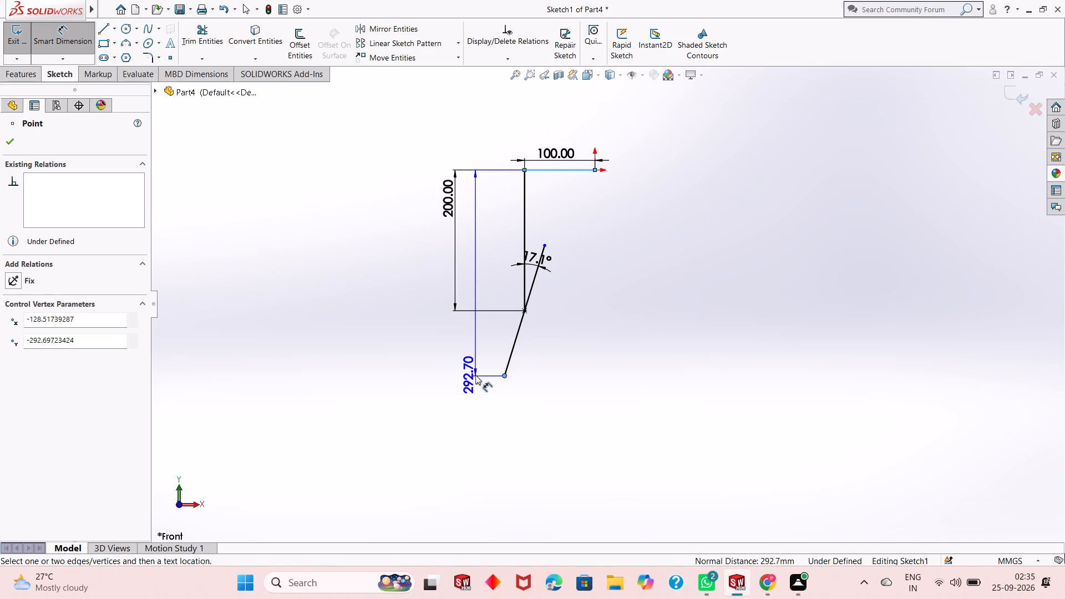
click(473, 372)
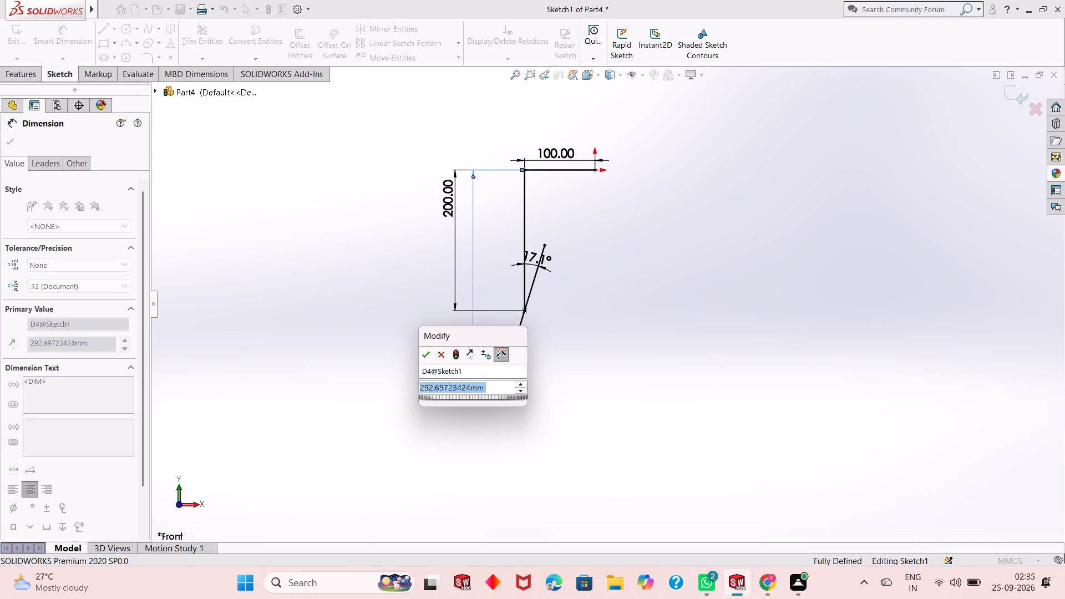
key(3)
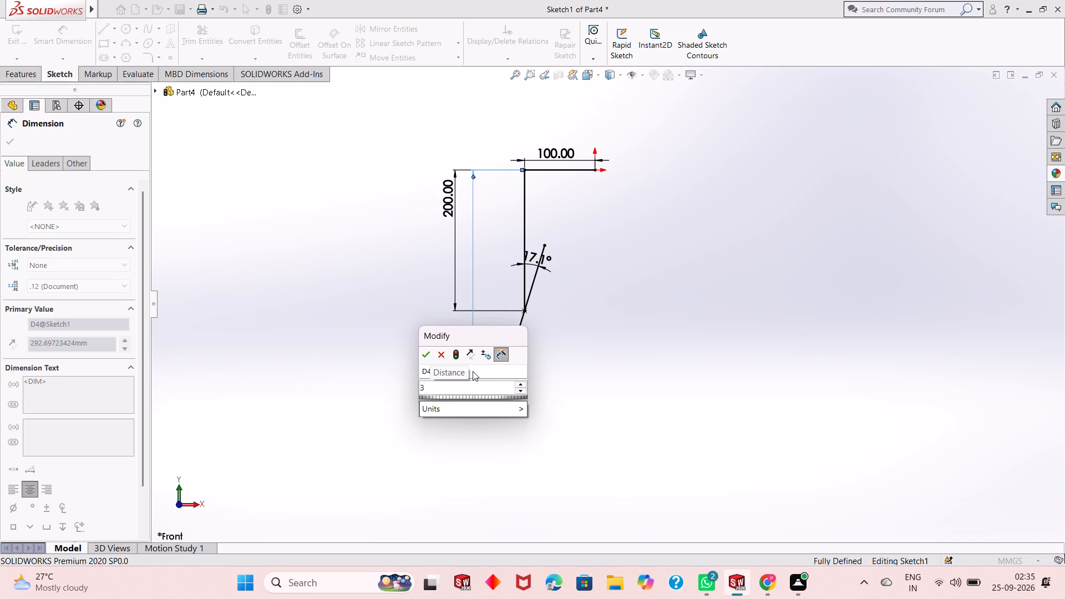
key(6)
key(0)
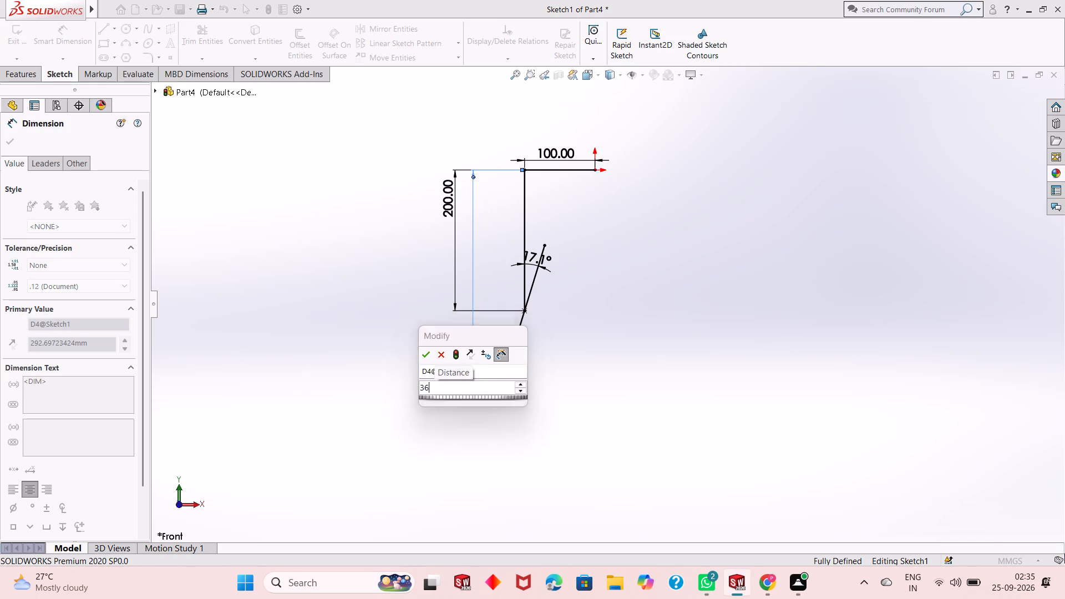
key(Return)
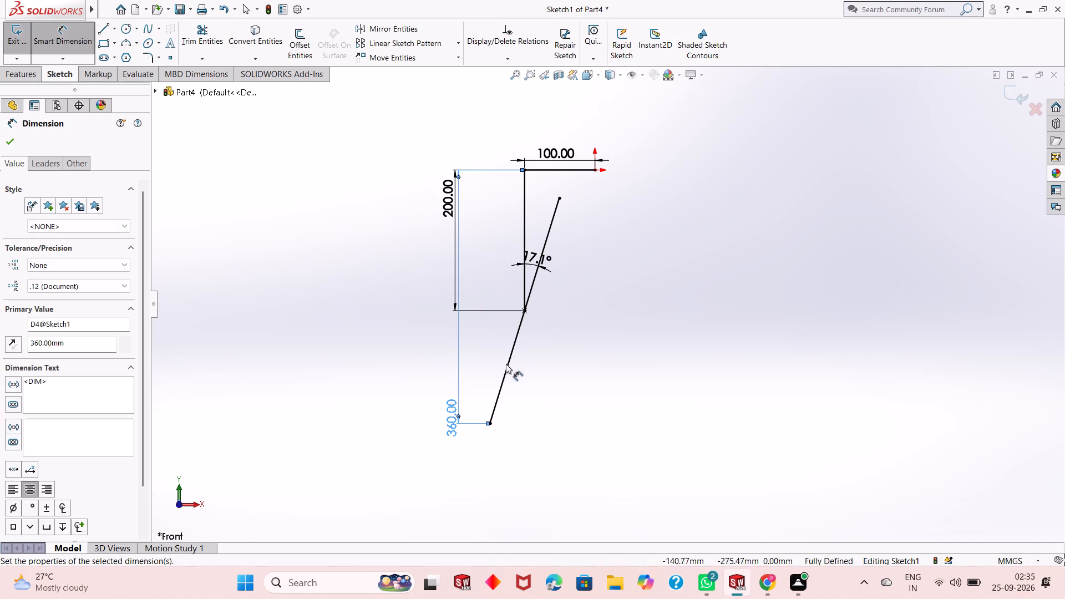
scroll(540, 384, up, 1)
key(Escape)
Draw a 50 mm vertical line straight down from the slanted line's lower endpoint.
scroll(537, 384, up, 1)
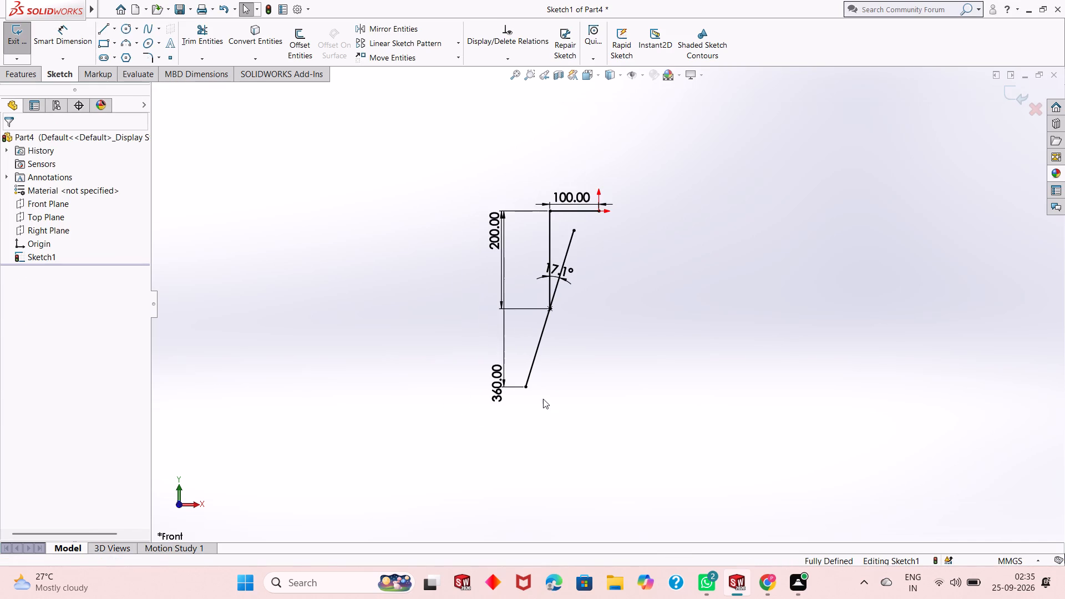
scroll(616, 479, down, 1)
scroll(559, 455, up, 1)
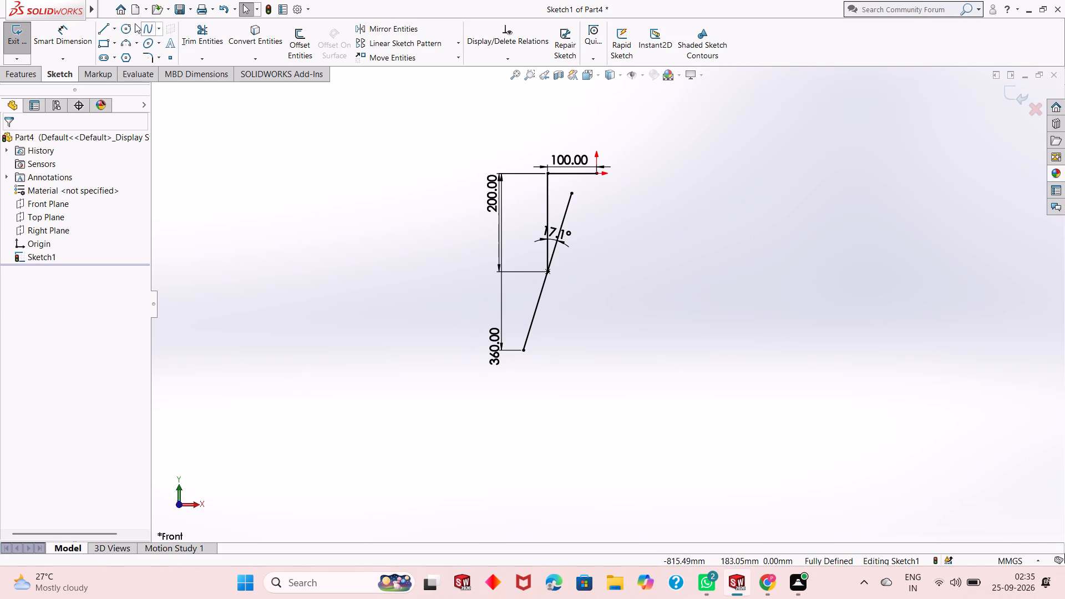
click(106, 32)
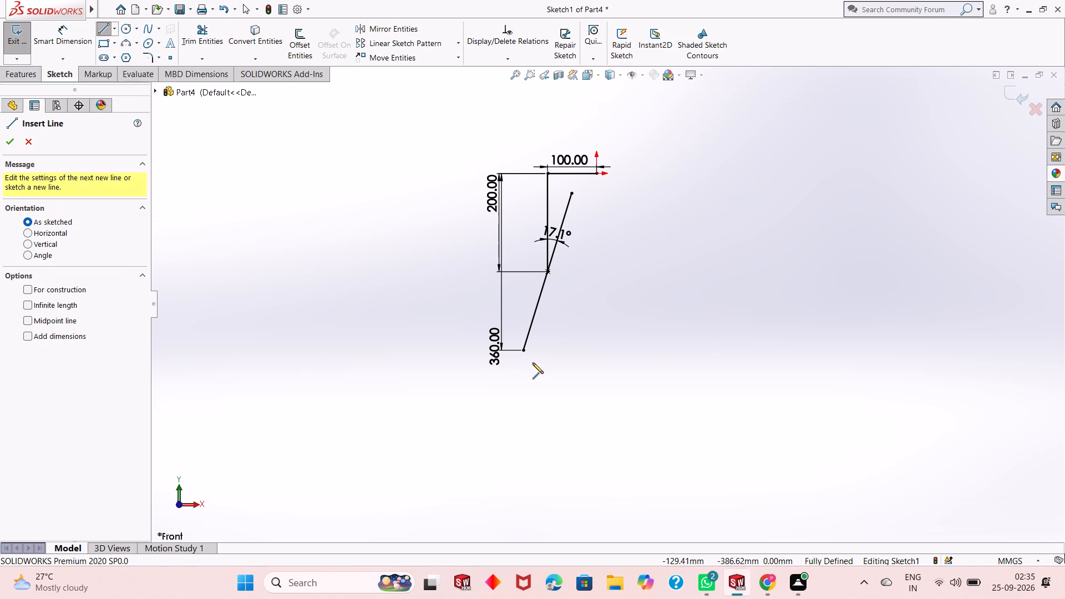
click(524, 353)
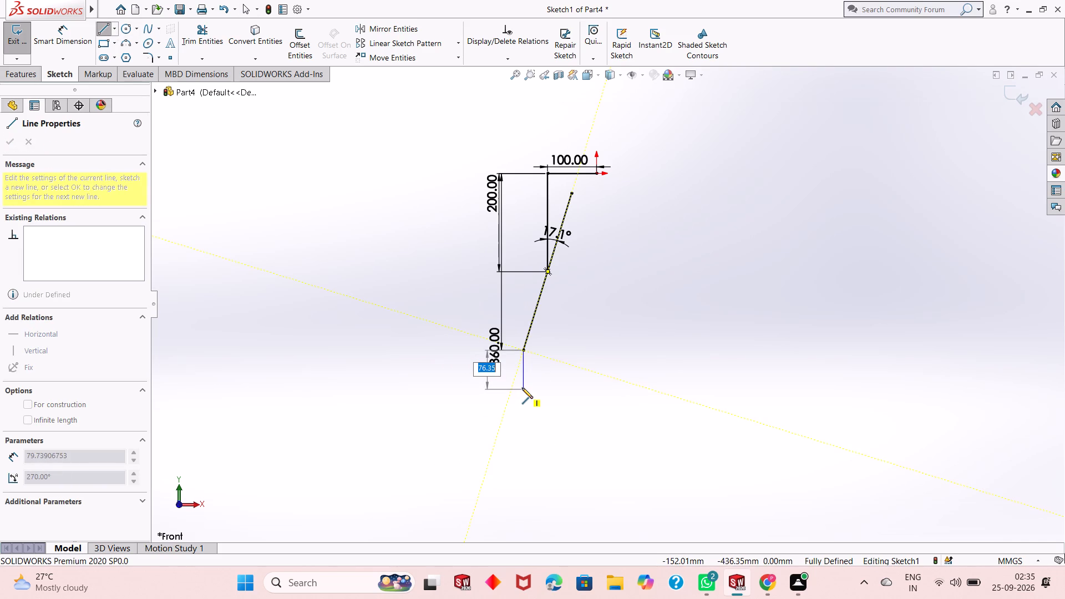
text(50)
key(Return)
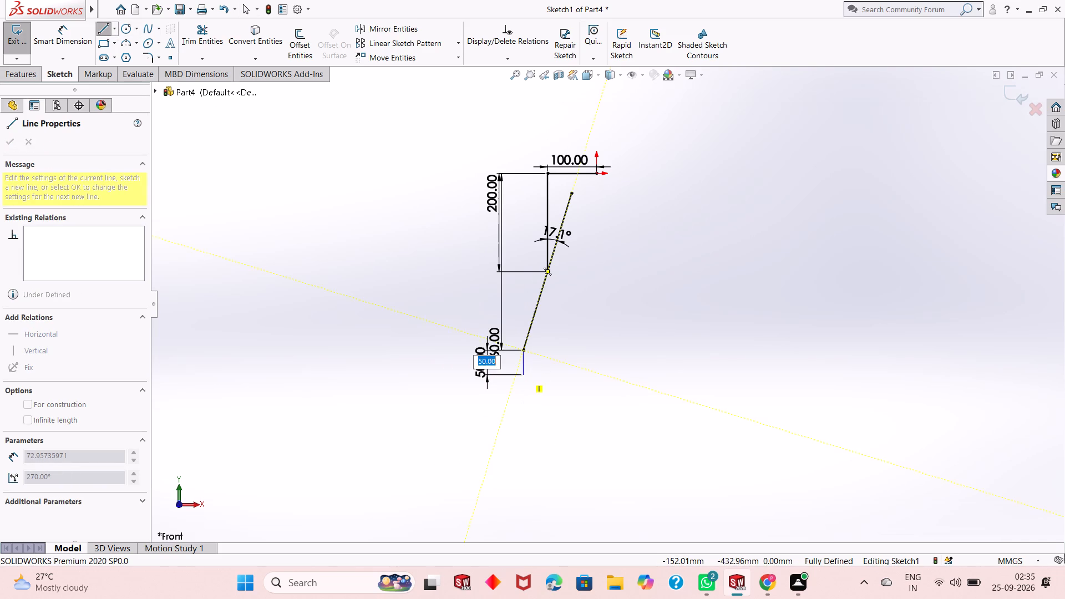
key(Escape)
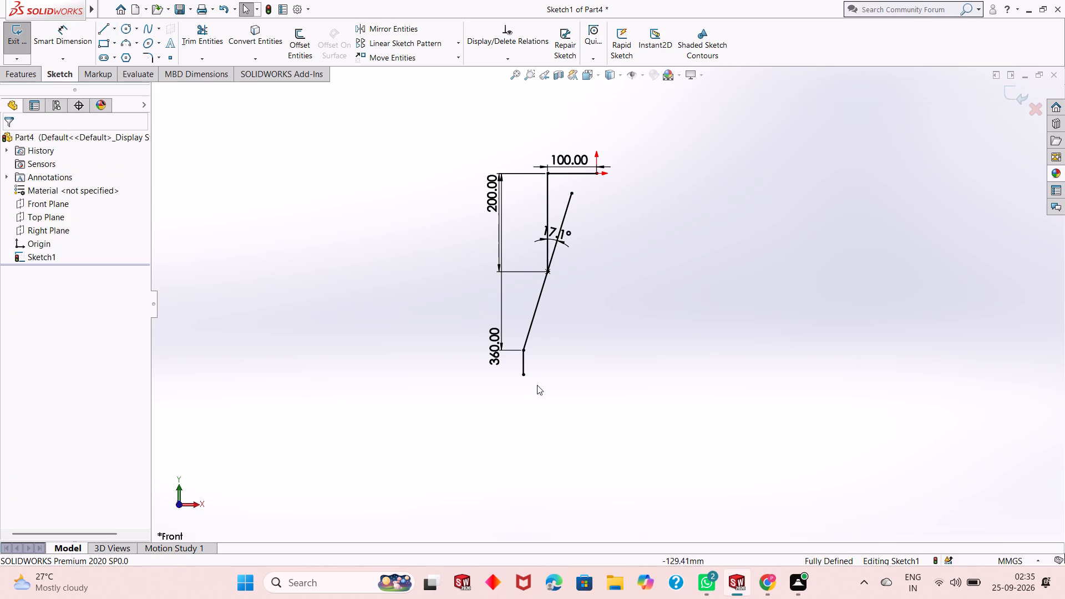
key(Escape)
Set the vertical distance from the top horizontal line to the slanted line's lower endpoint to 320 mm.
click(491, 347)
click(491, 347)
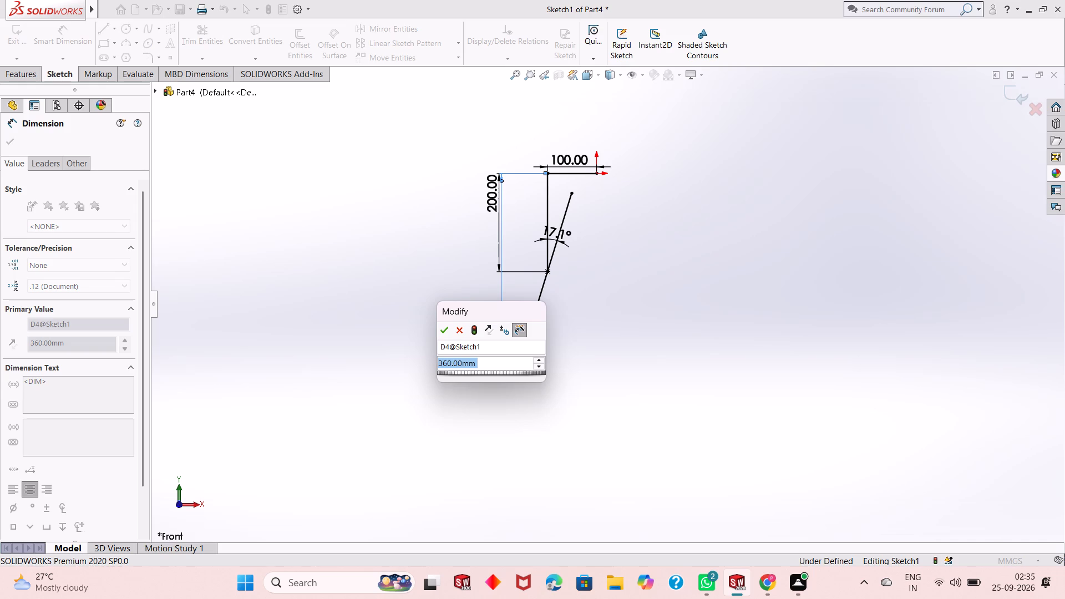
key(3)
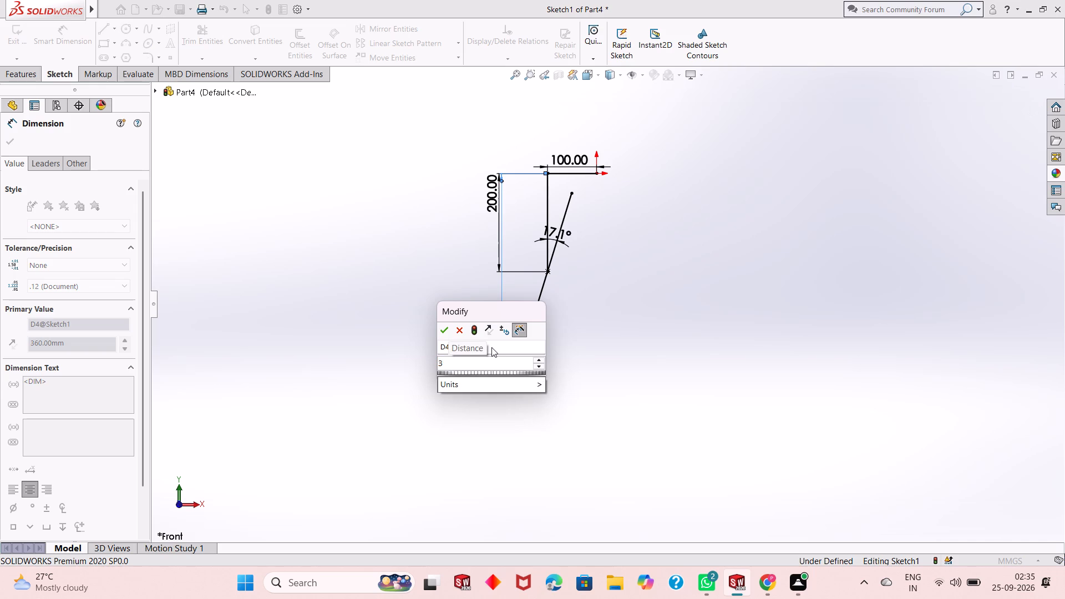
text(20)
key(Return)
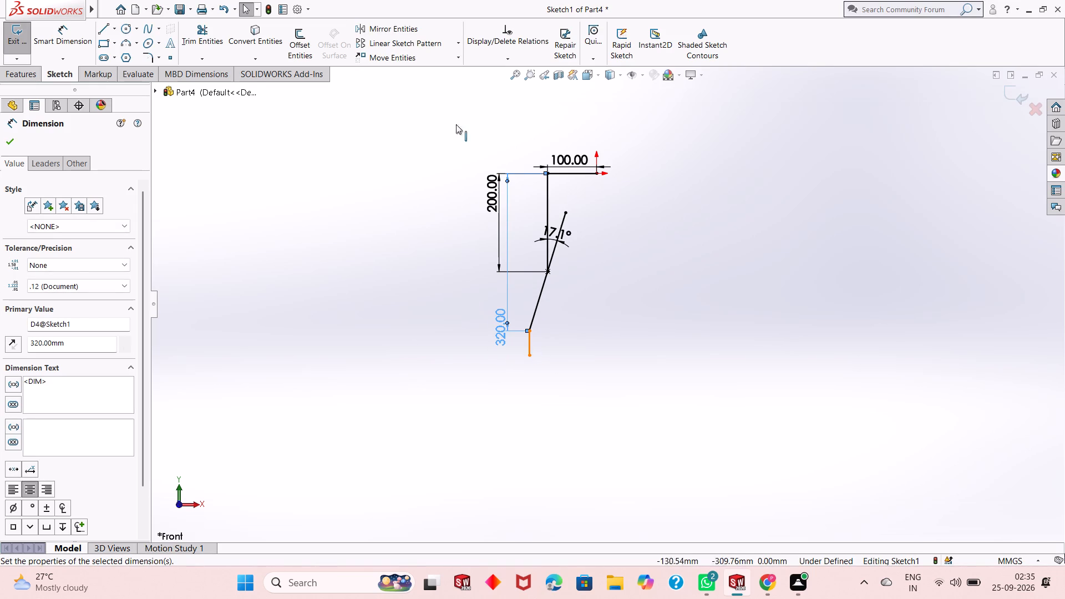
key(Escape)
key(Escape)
Dimension the short lower vertical line's length as 90 mm, placing the dimension well outside the profile, away from the origin.
click(68, 34)
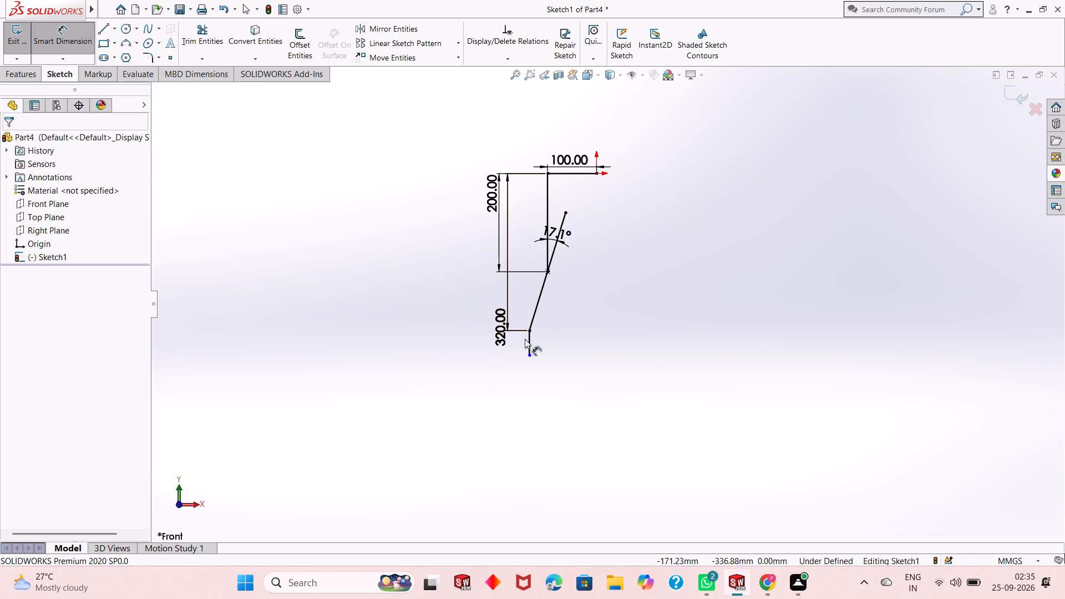
click(531, 340)
click(427, 351)
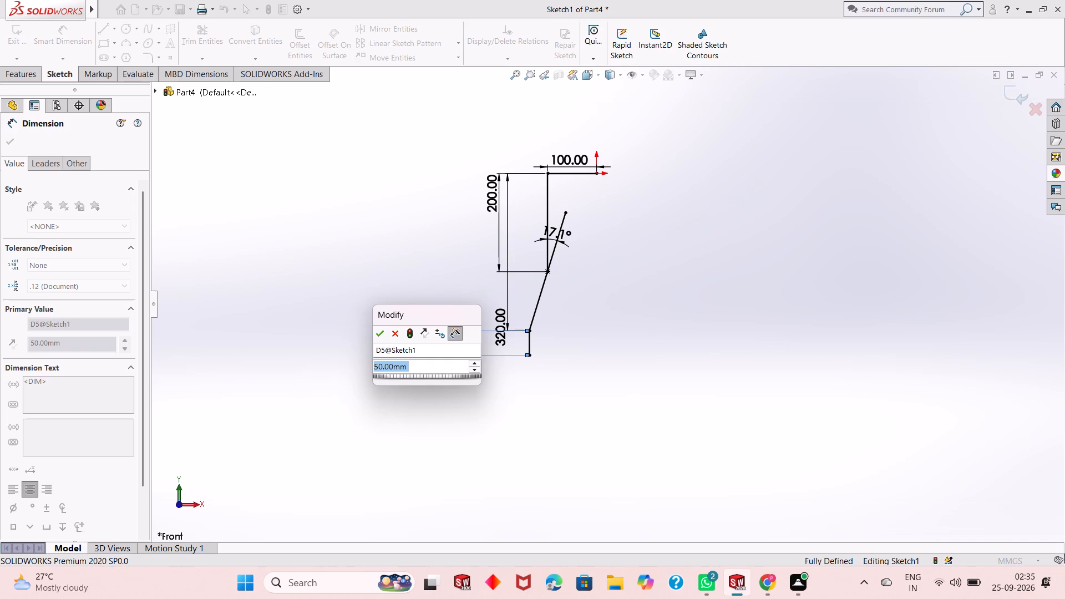
text(90)
key(Return)
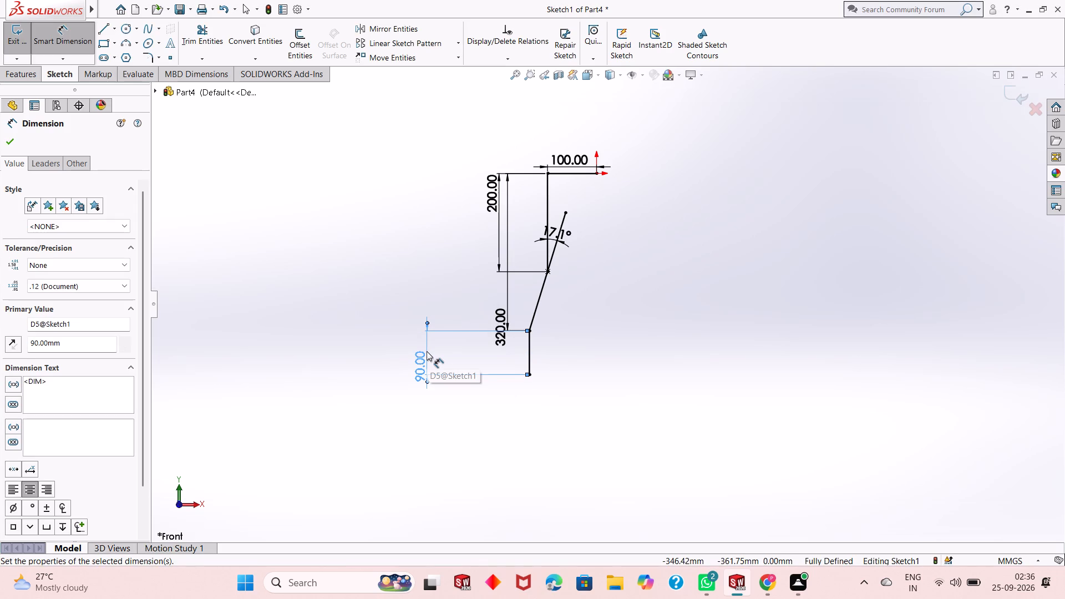
key(Escape)
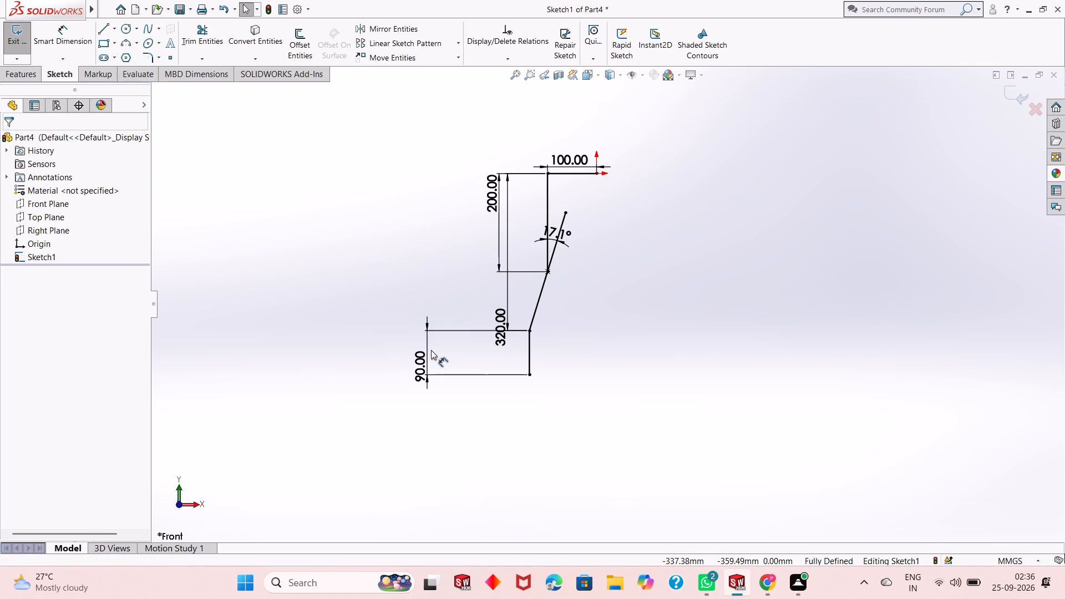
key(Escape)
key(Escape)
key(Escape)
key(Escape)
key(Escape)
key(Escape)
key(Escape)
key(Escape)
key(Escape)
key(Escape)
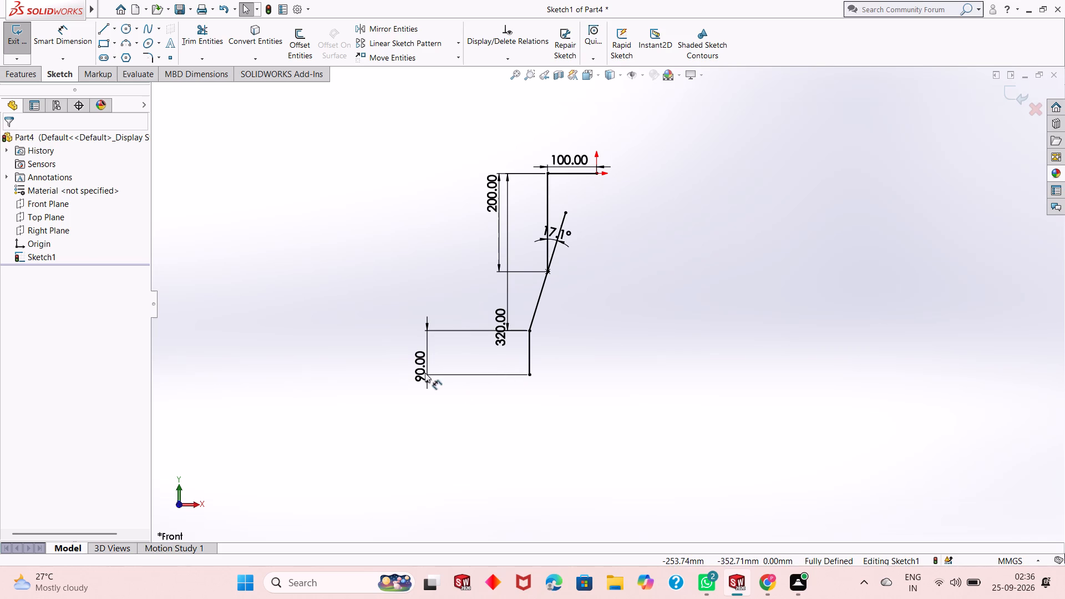
Set the short lower vertical line's length to 80 mm.
double_click(425, 373)
text(80)
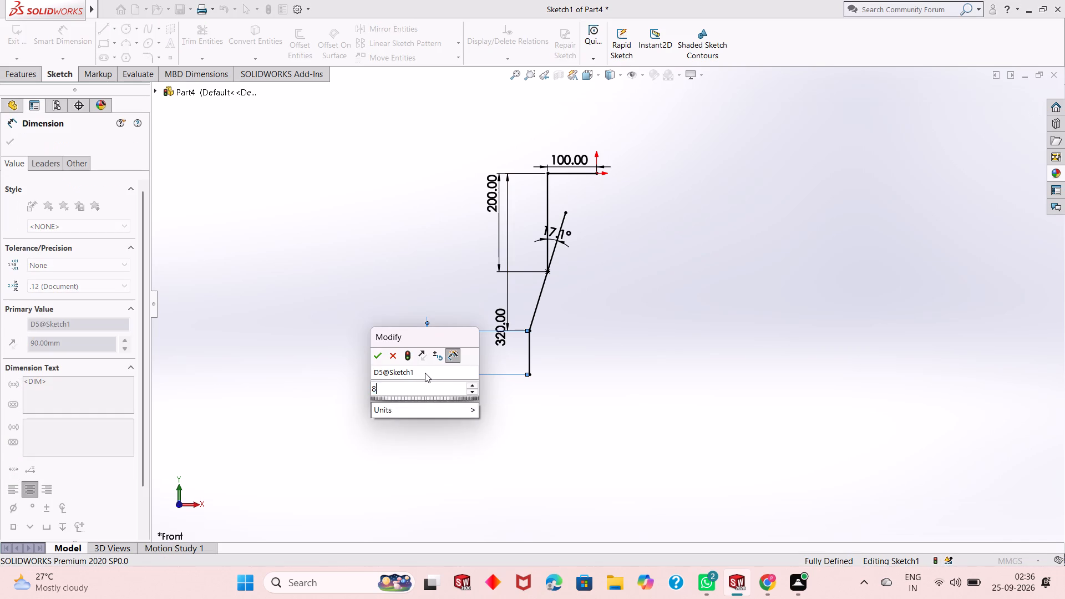
key(Return)
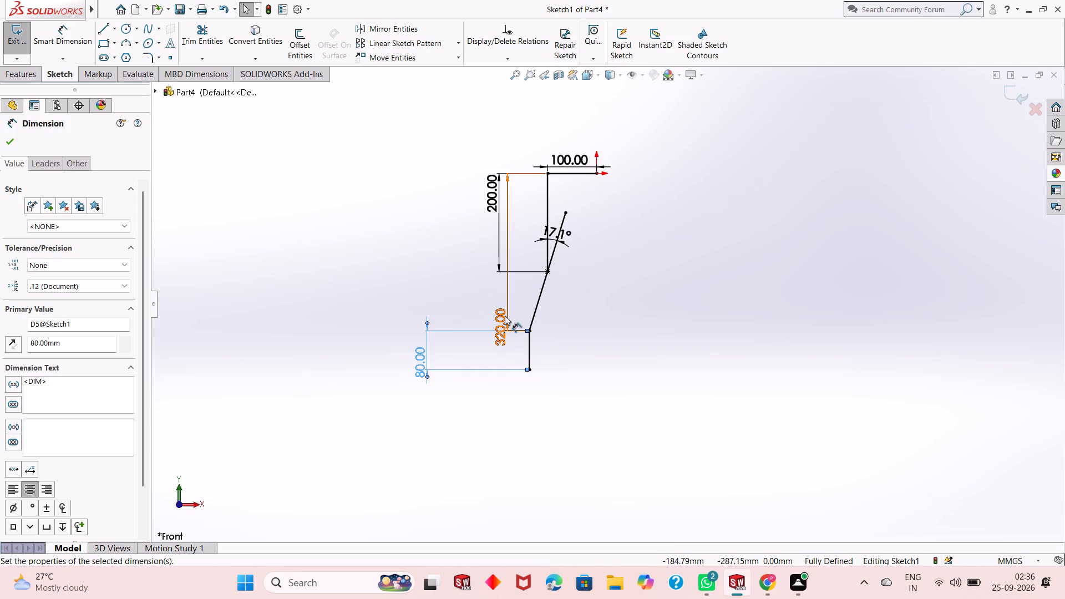
Set the vertical distance from the top horizontal line to the slanted line's lower endpoint to 330 mm.
double_click(505, 316)
text(330)
key(Return)
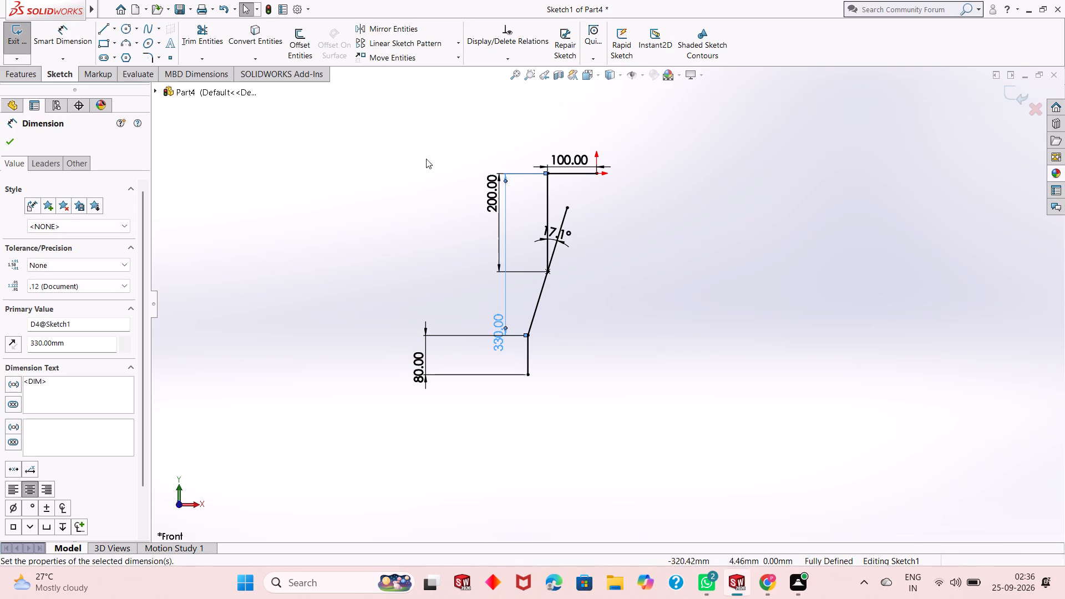
click(14, 140)
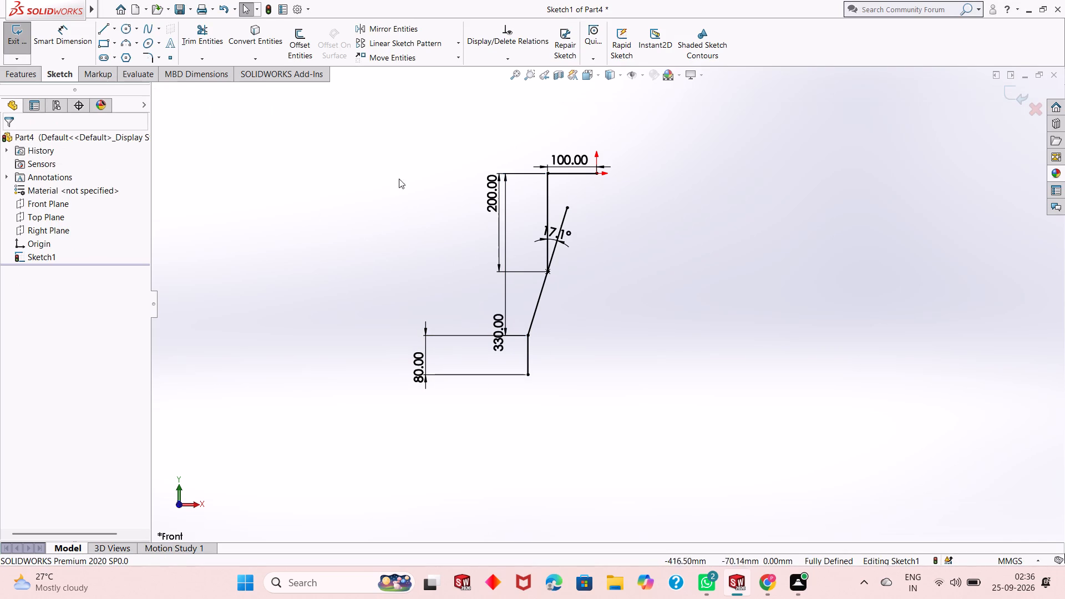
Trim away the part of the slanted line that extends above the long vertical line's lower endpoint.
click(214, 39)
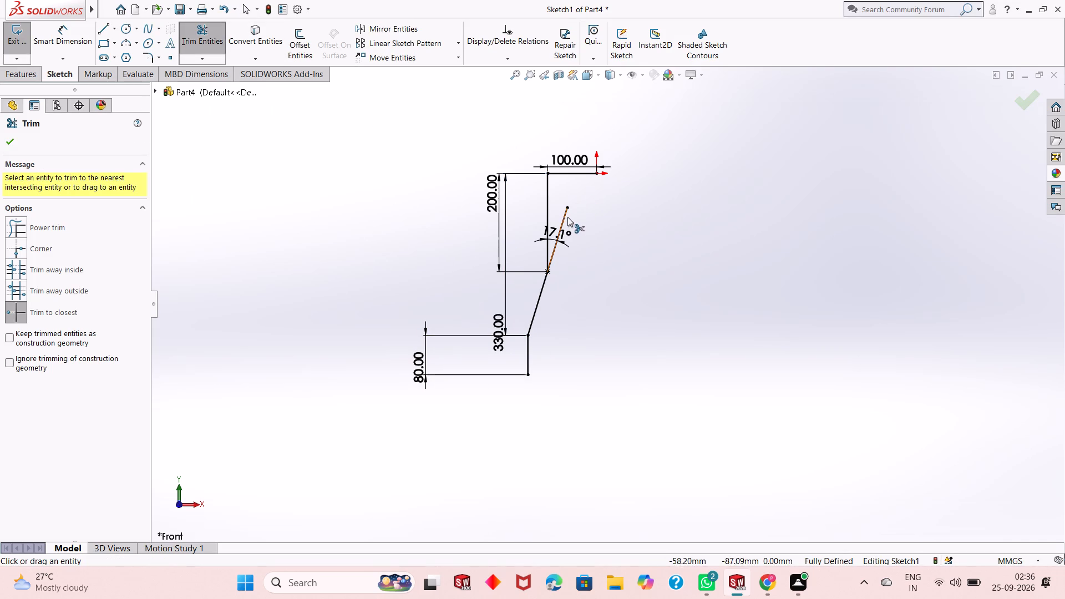
click(565, 220)
click(568, 298)
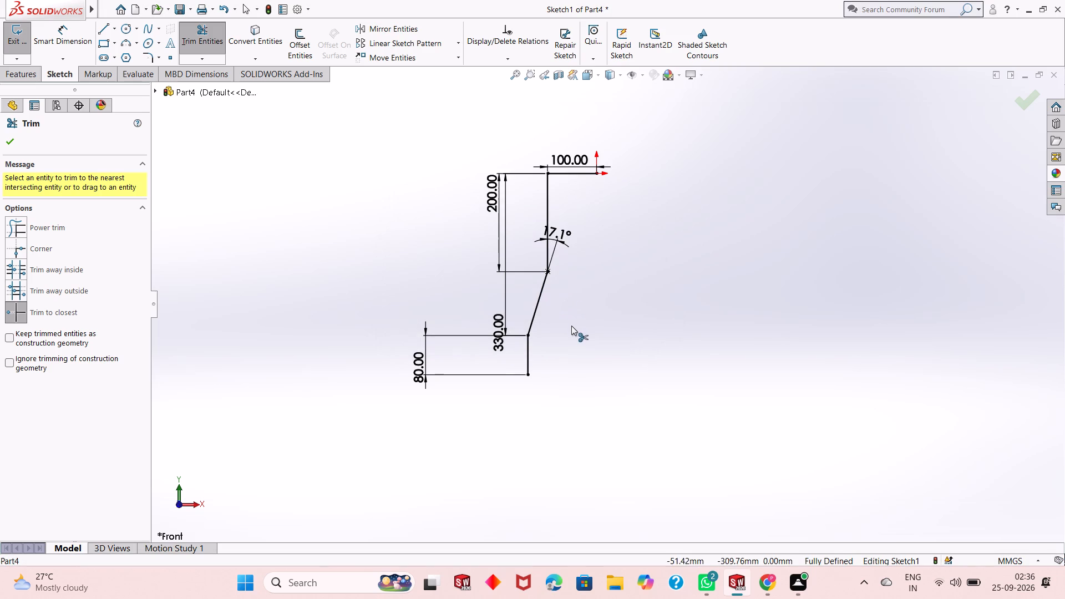
right_click(569, 318)
click(605, 359)
Draw a 100 mm horizontal line from the origin, opposite the existing top line, and a 200 mm vertical line down from its end.
scroll(574, 345, up, 2)
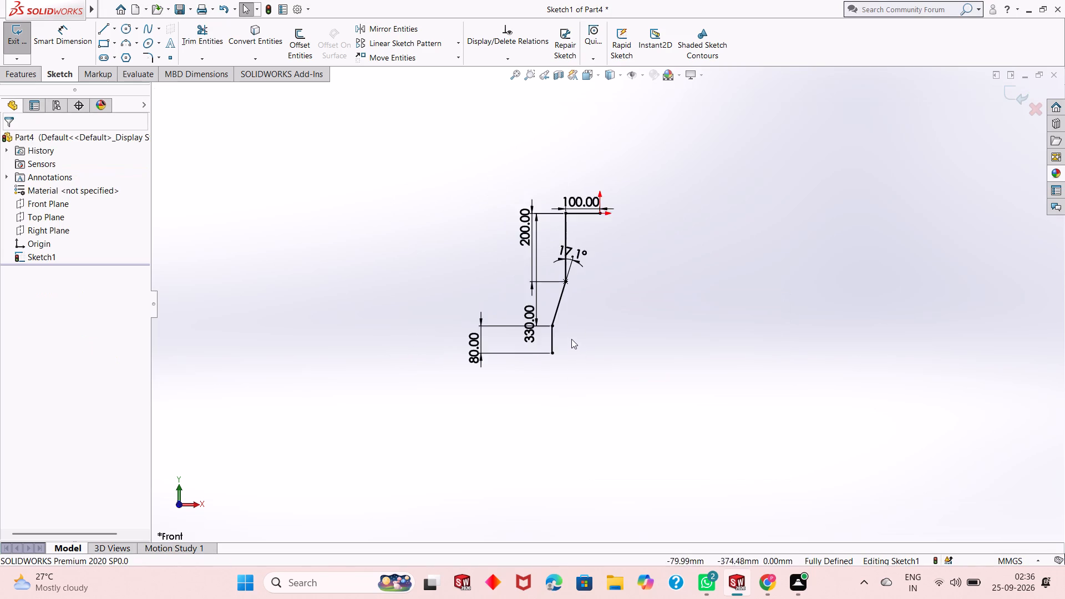
scroll(571, 339, up, 1)
scroll(763, 243, down, 1)
scroll(682, 314, down, 2)
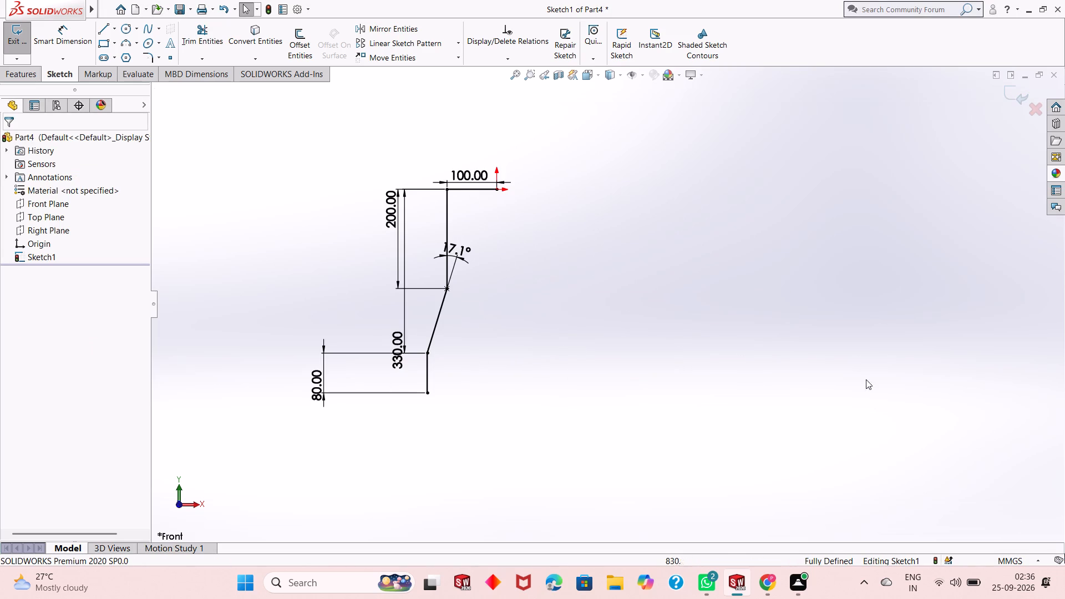
click(105, 29)
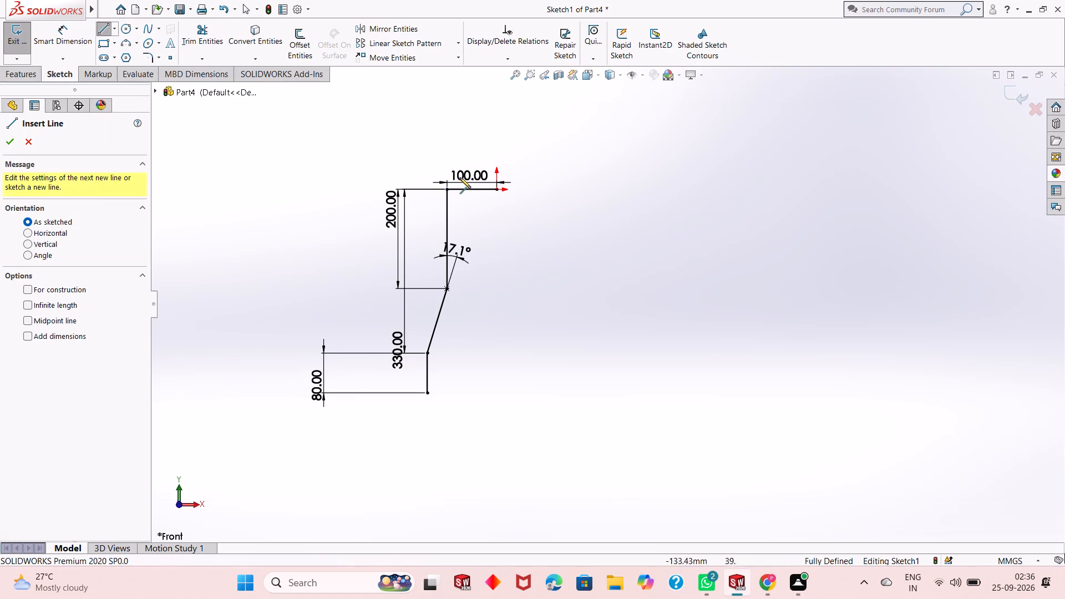
click(499, 192)
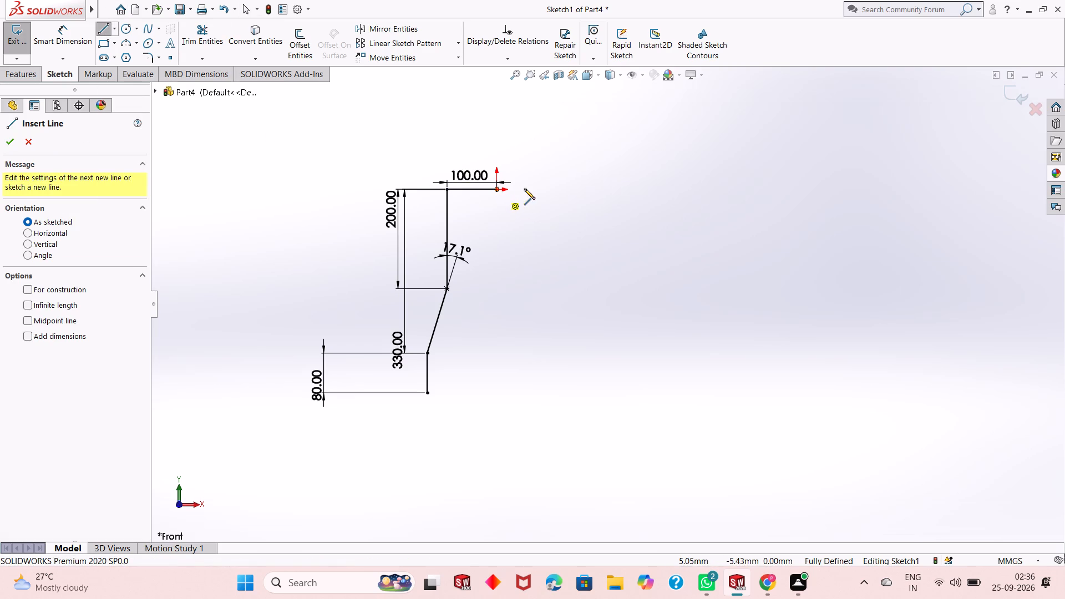
text(100)
key(Return)
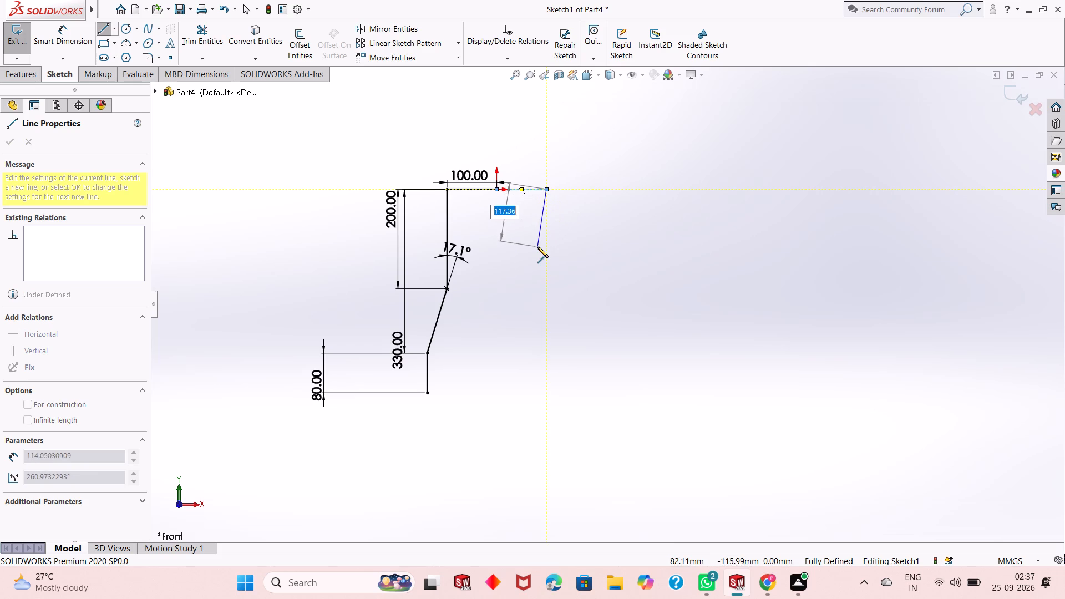
text(200)
key(Return)
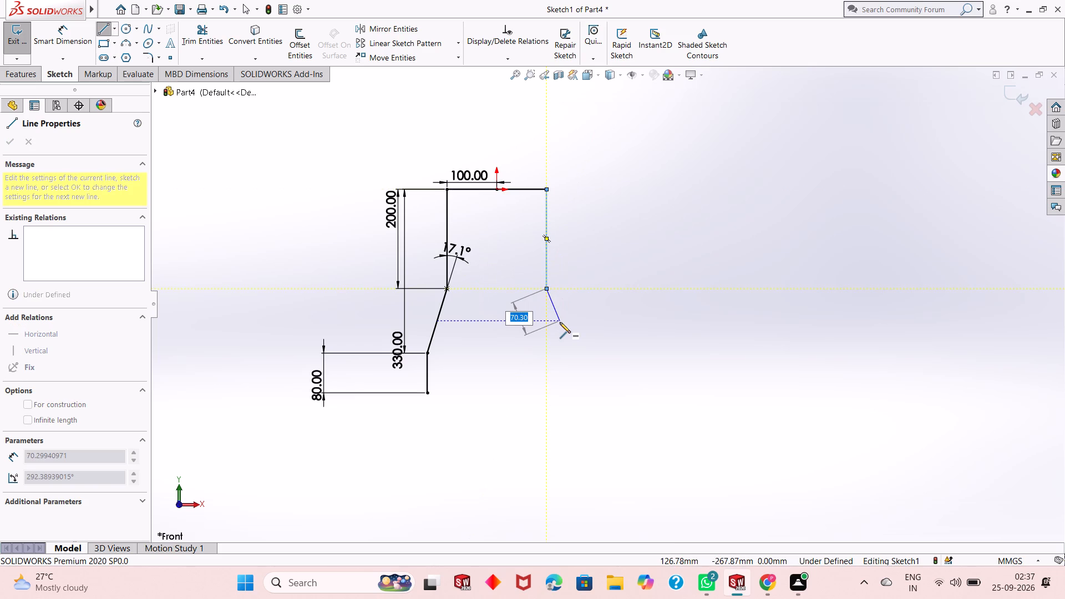
key(Escape)
key(Escape)
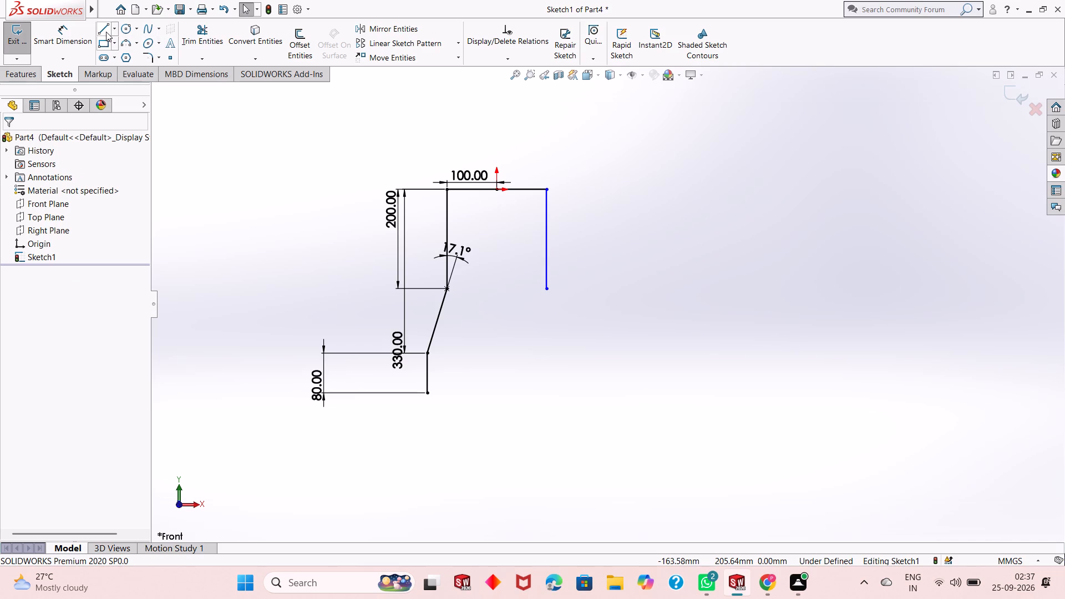
Draw a slanted midpoint line centred on the new vertical line's lower endpoint, sloping down and outward, extending about 127 mm each way.
click(112, 29)
click(118, 72)
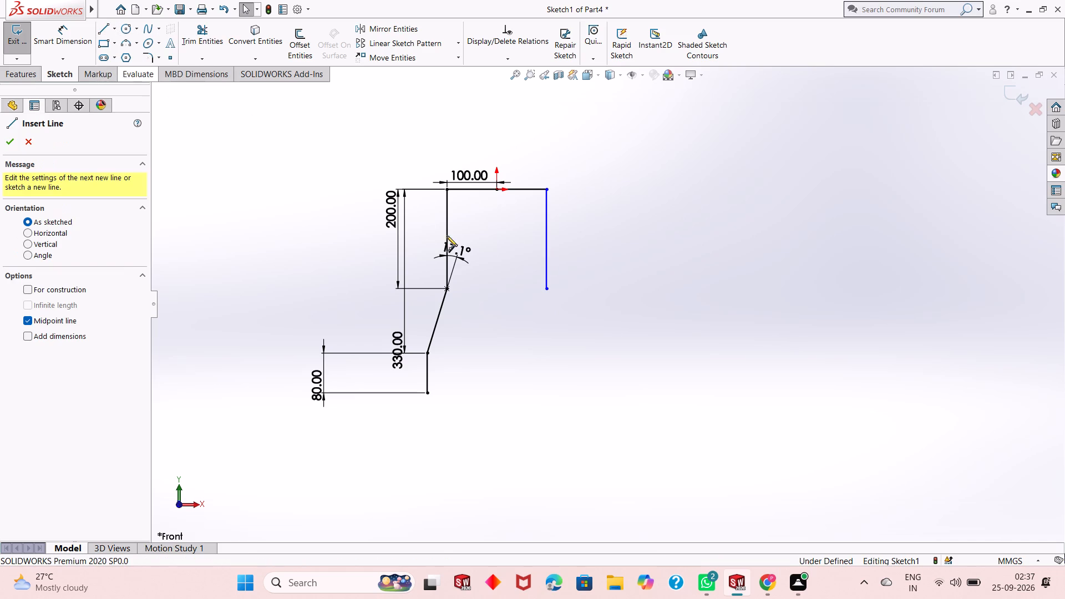
click(545, 290)
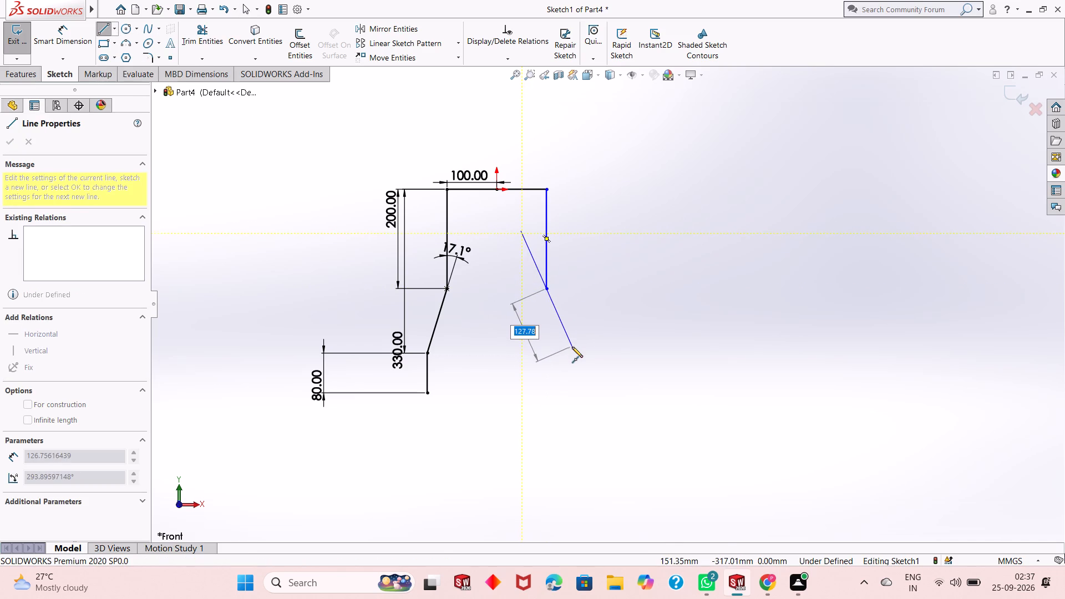
click(572, 347)
key(Escape)
key(Escape)
key(Escape)
key(Escape)
key(Escape)
Dimension the angle between the new slanted line's upper half and the 200 mm vertical line it crosses as 17.1°.
click(81, 38)
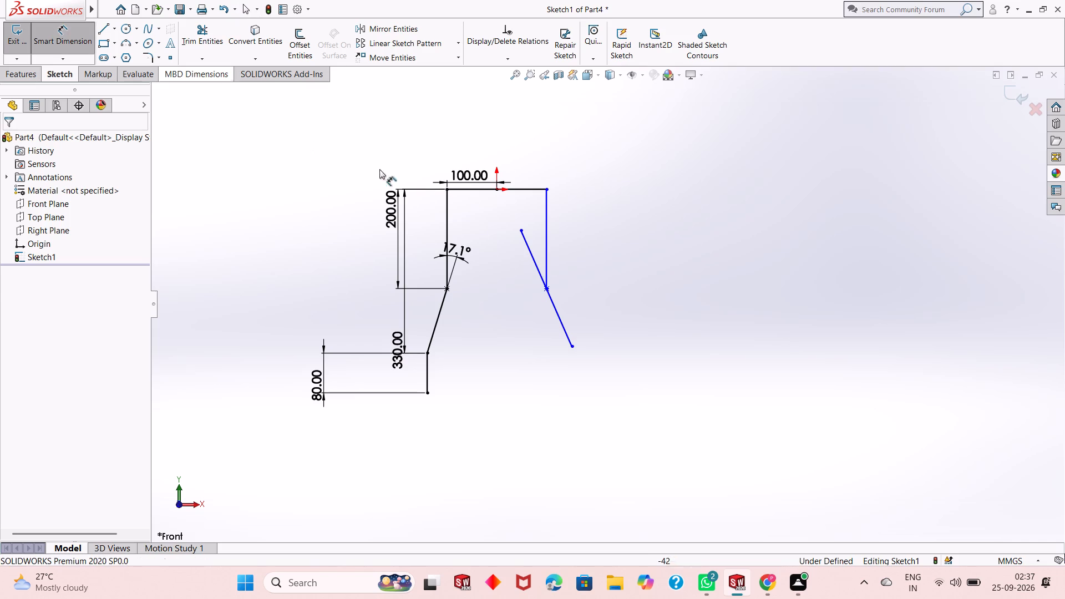
click(530, 248)
click(544, 236)
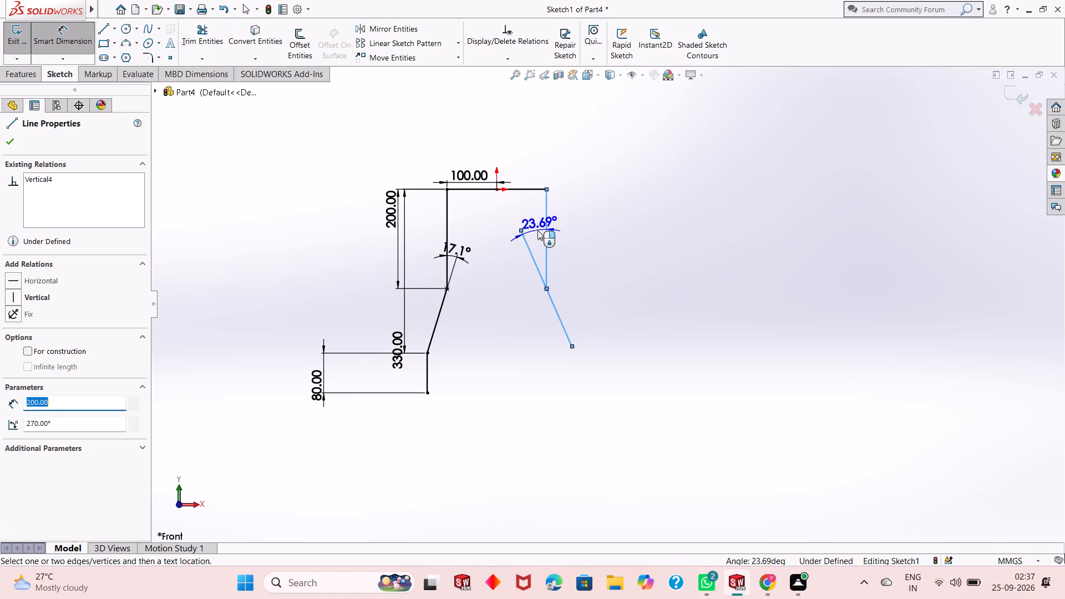
click(535, 238)
text(11)
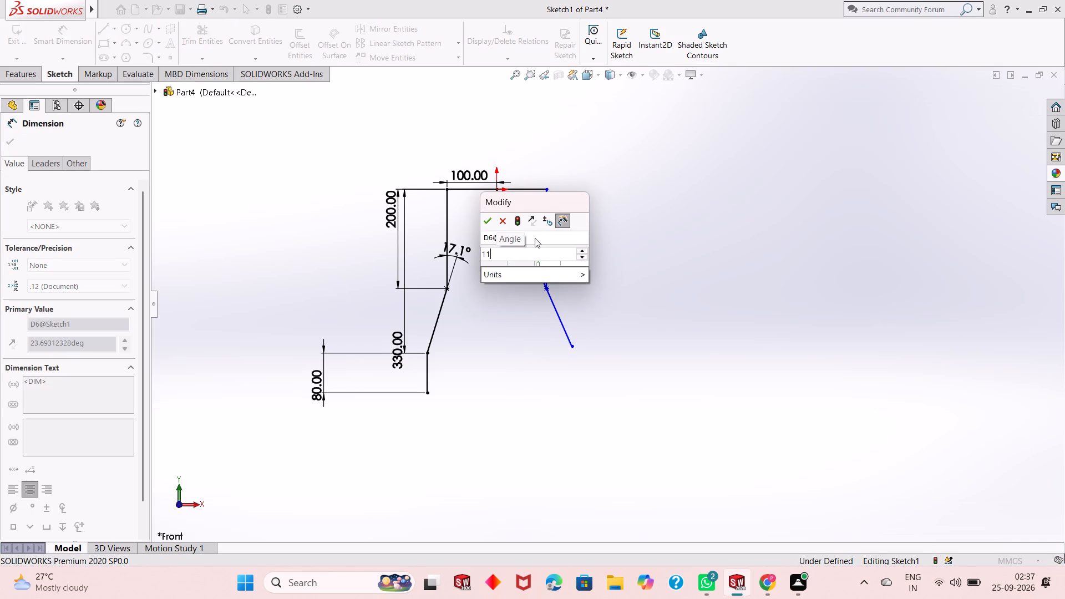
key(BackSpace)
text(7.1)
key(Return)
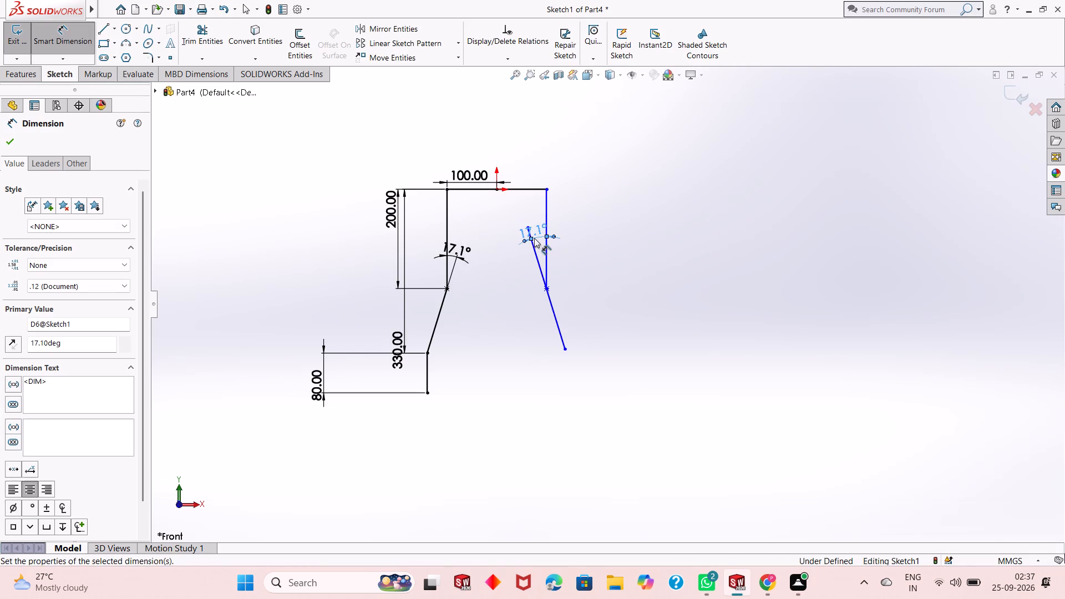
scroll(555, 241, down, 2)
right_click(618, 220)
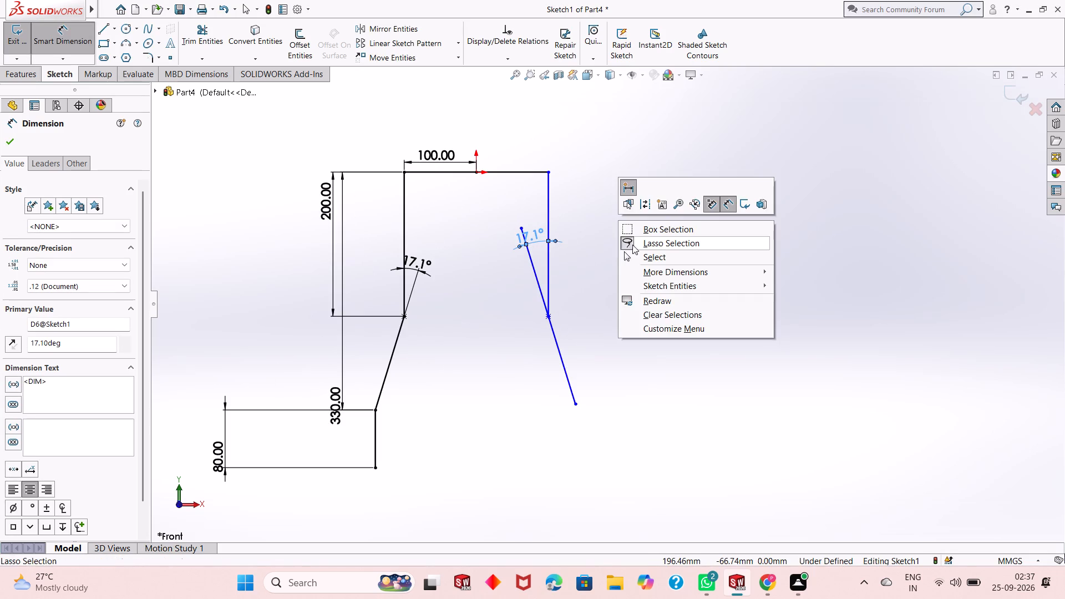
click(637, 252)
Dimension the top horizontal line on the origin's right side as 100 mm, placing the dimension above it.
click(80, 41)
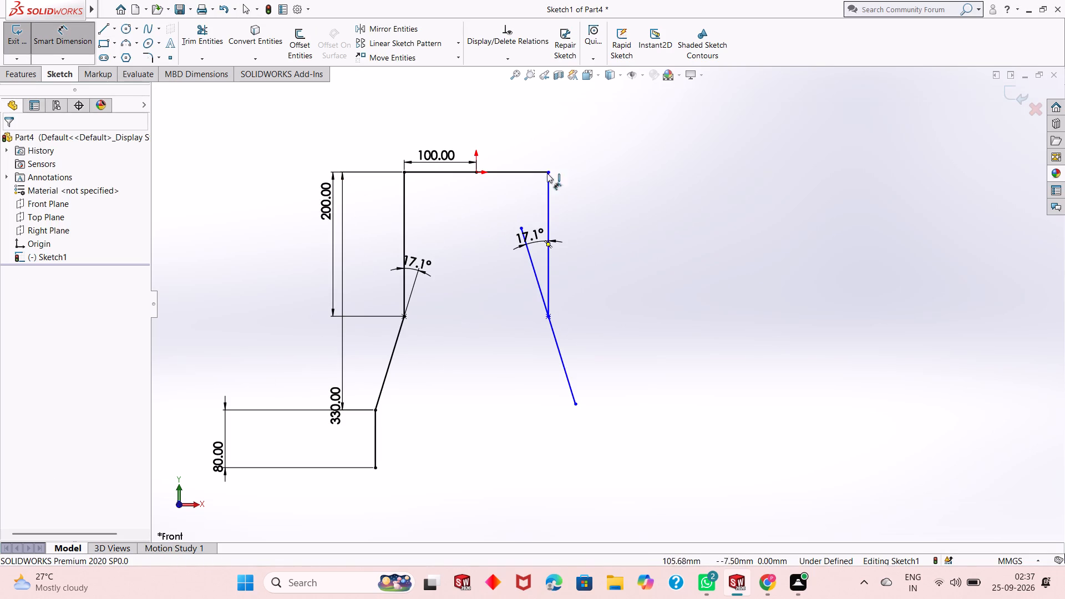
click(523, 169)
click(519, 175)
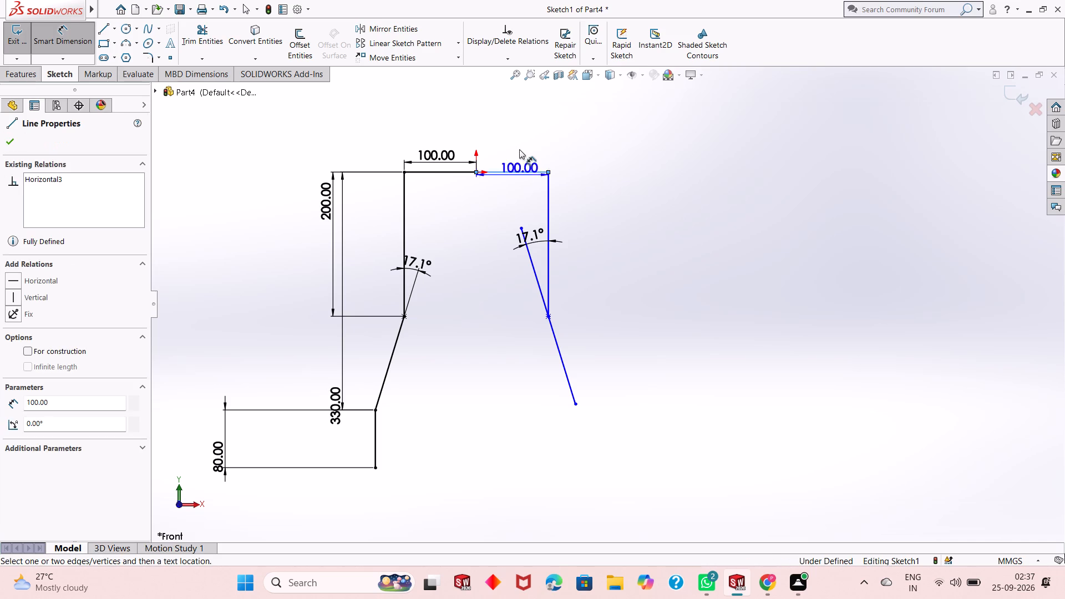
click(519, 149)
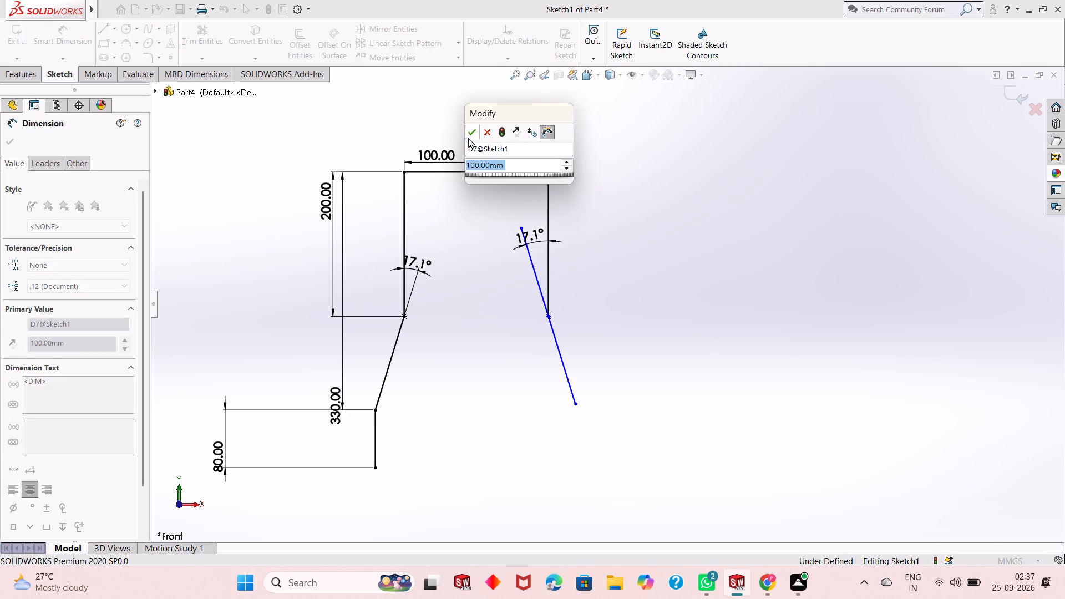
click(468, 138)
Dimension the right long vertical line as 200 mm, placing the dimension outside the profile.
click(549, 209)
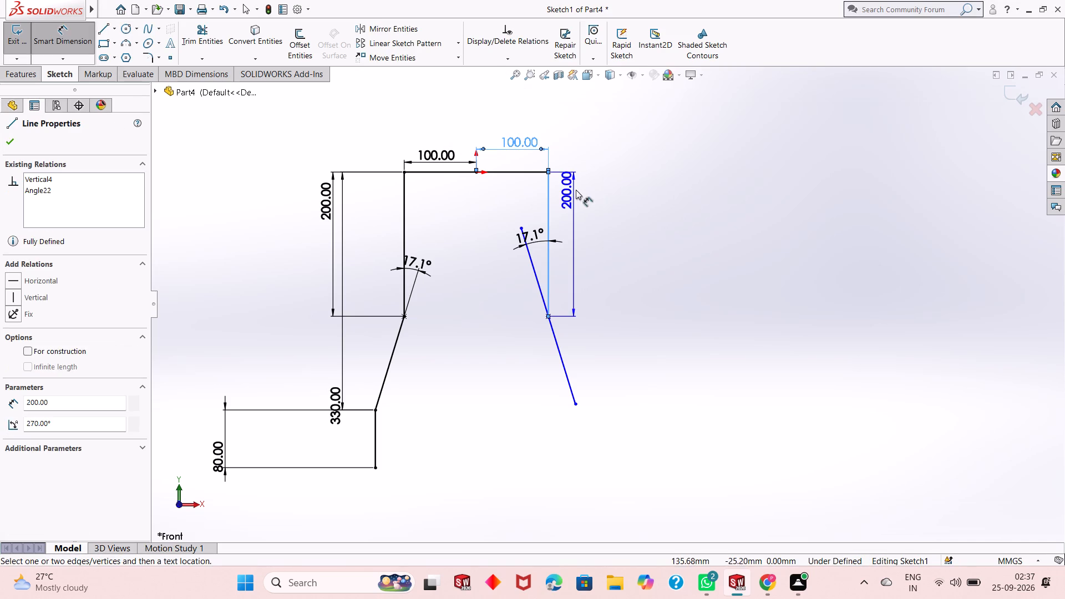
click(586, 187)
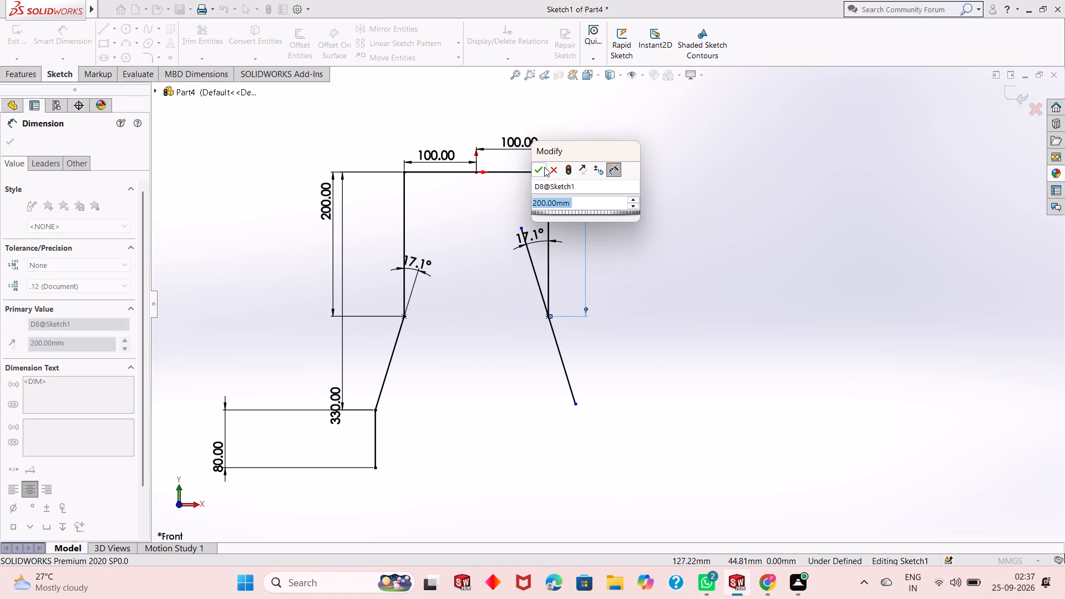
click(539, 171)
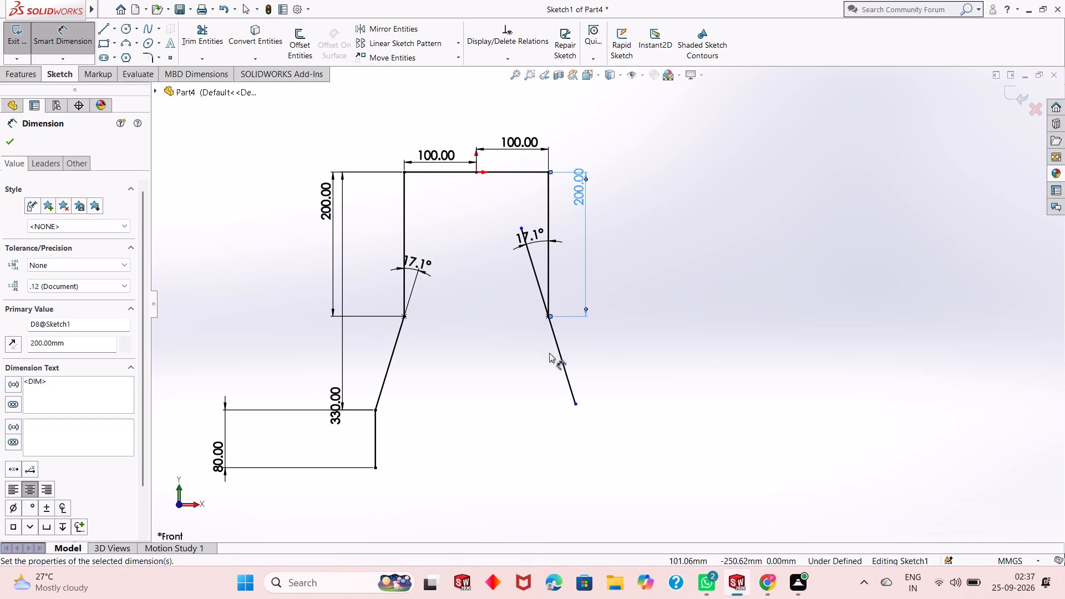
Dimension the vertical distance from the top horizontal line to the right slanted line's lower endpoint as 330 mm, outside the profile.
scroll(553, 352, up, 1)
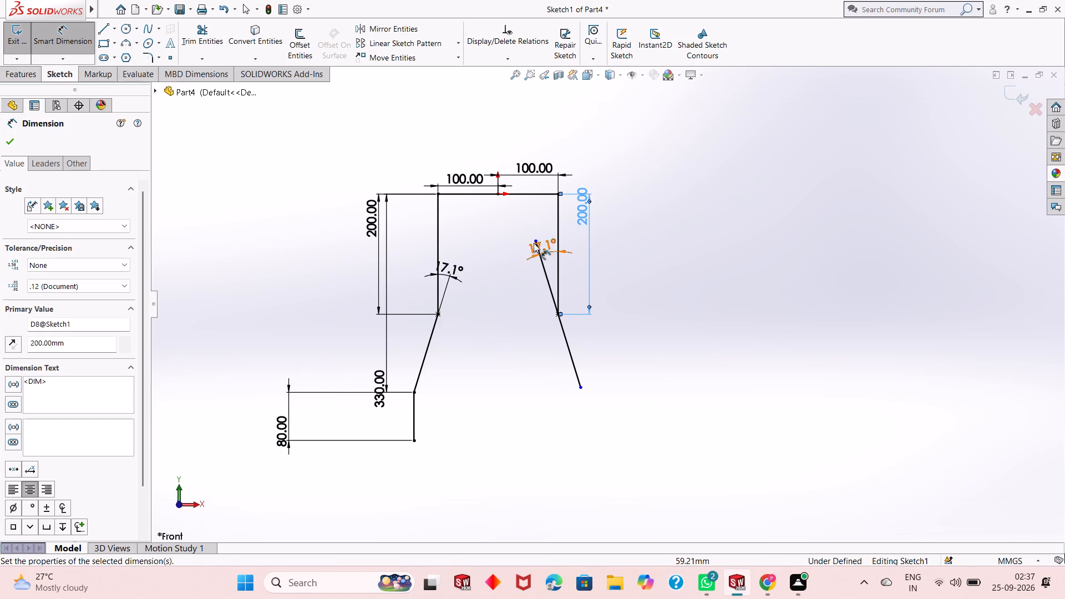
click(538, 193)
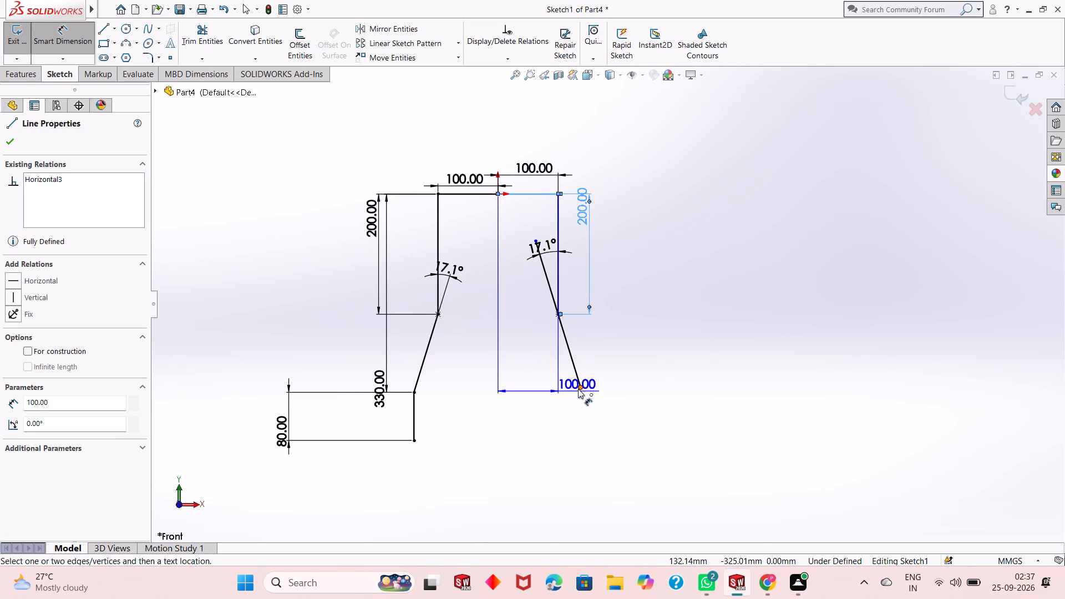
click(579, 387)
click(661, 378)
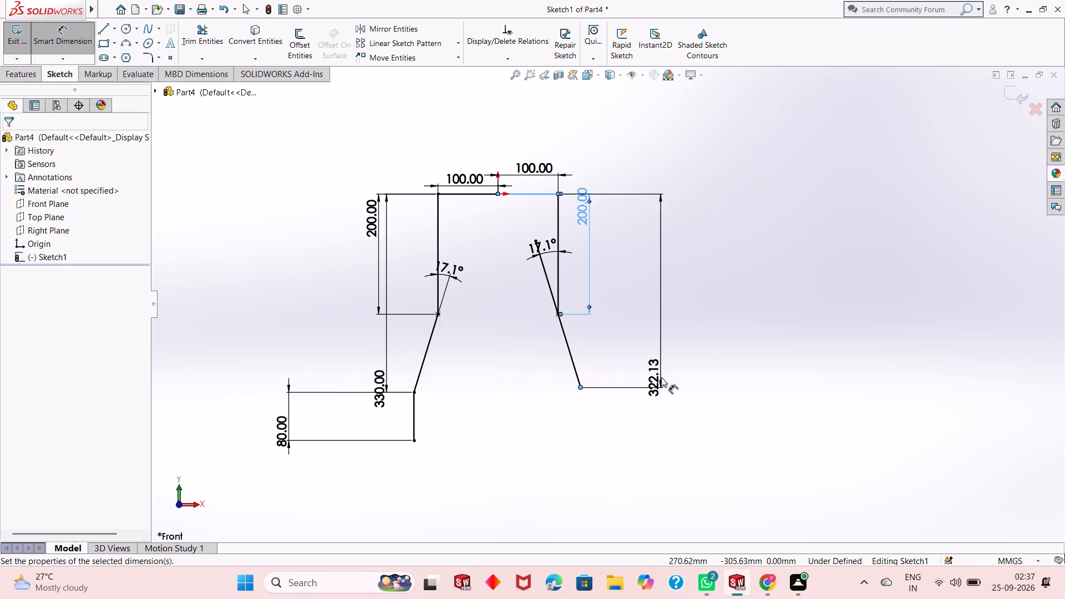
text(330)
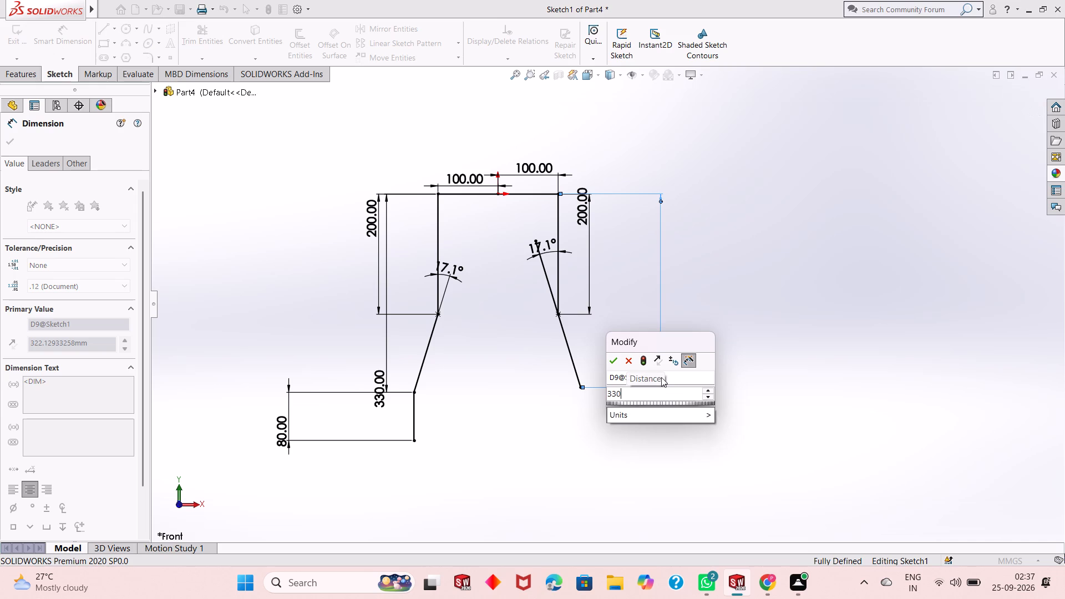
key(Return)
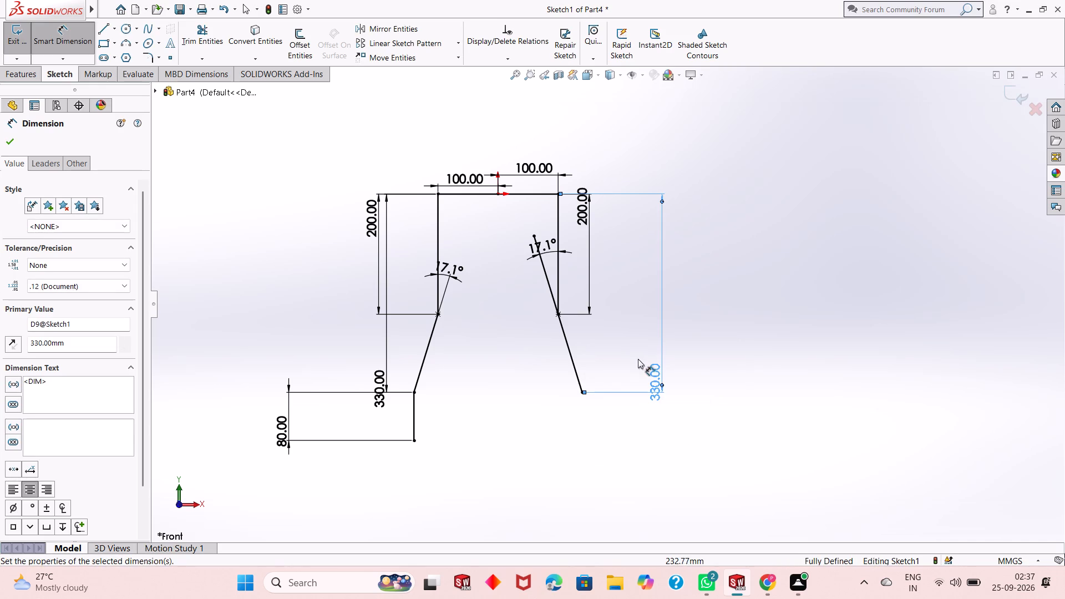
right_click(606, 376)
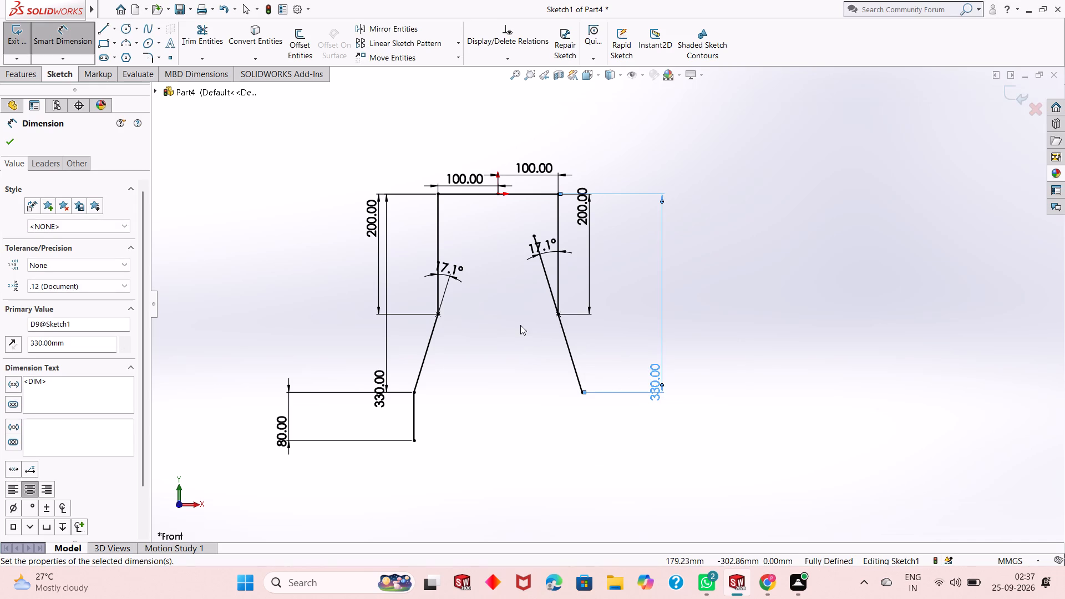
key(Escape)
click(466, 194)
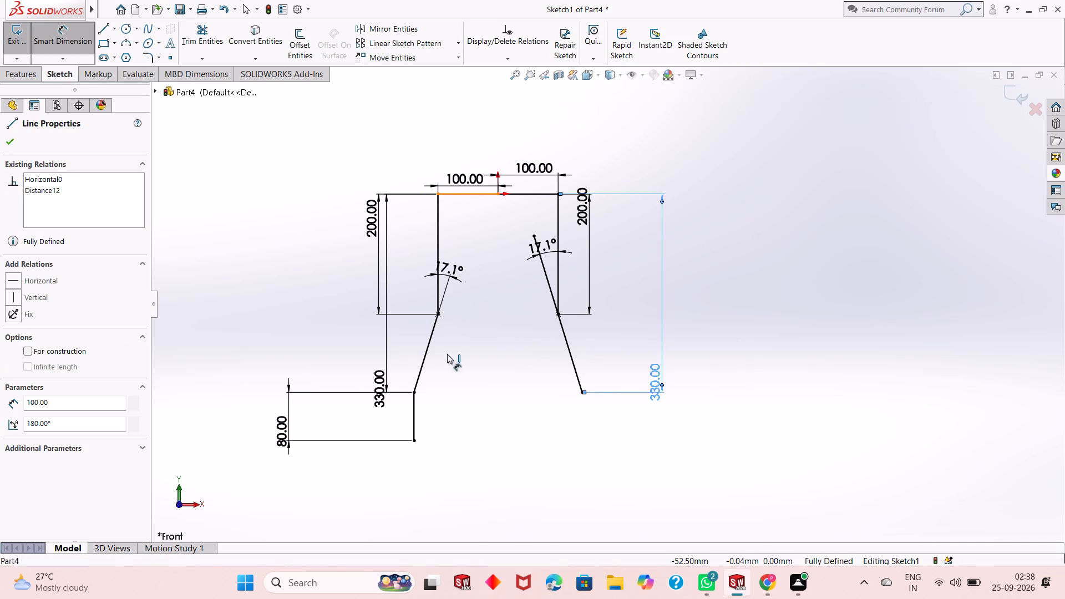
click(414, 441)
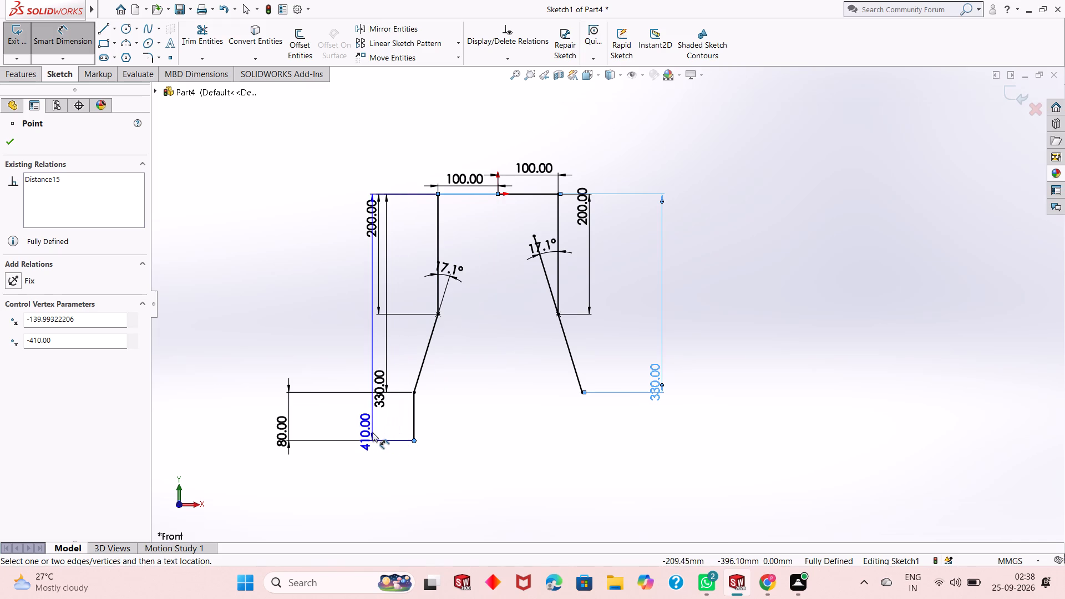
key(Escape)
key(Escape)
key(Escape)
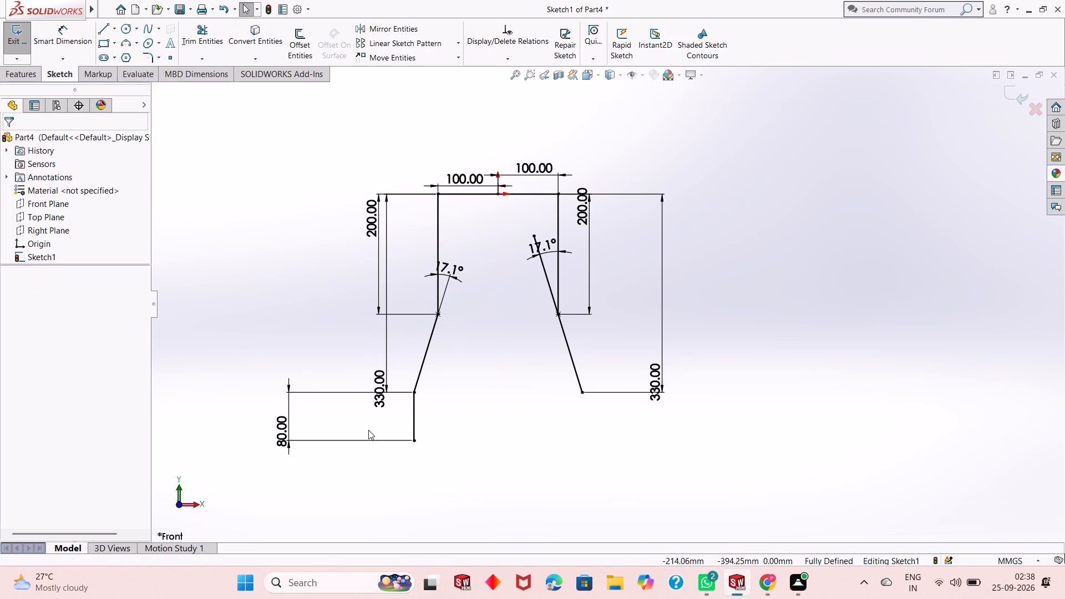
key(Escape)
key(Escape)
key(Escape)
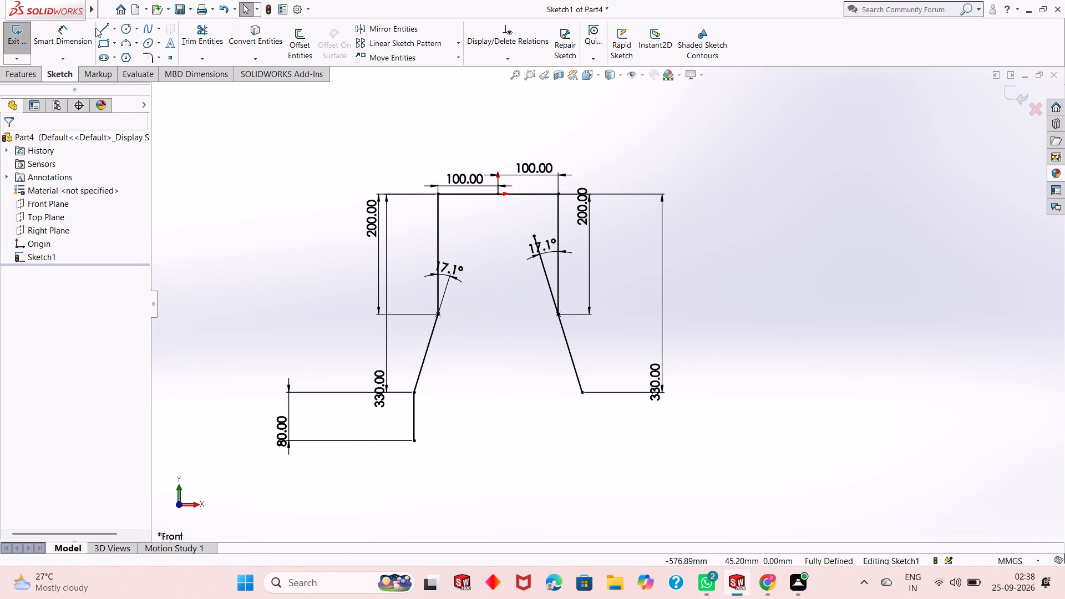
Draw an 80 mm vertical line straight down from the right slanted line's lower endpoint.
click(99, 29)
scroll(605, 448, up, 1)
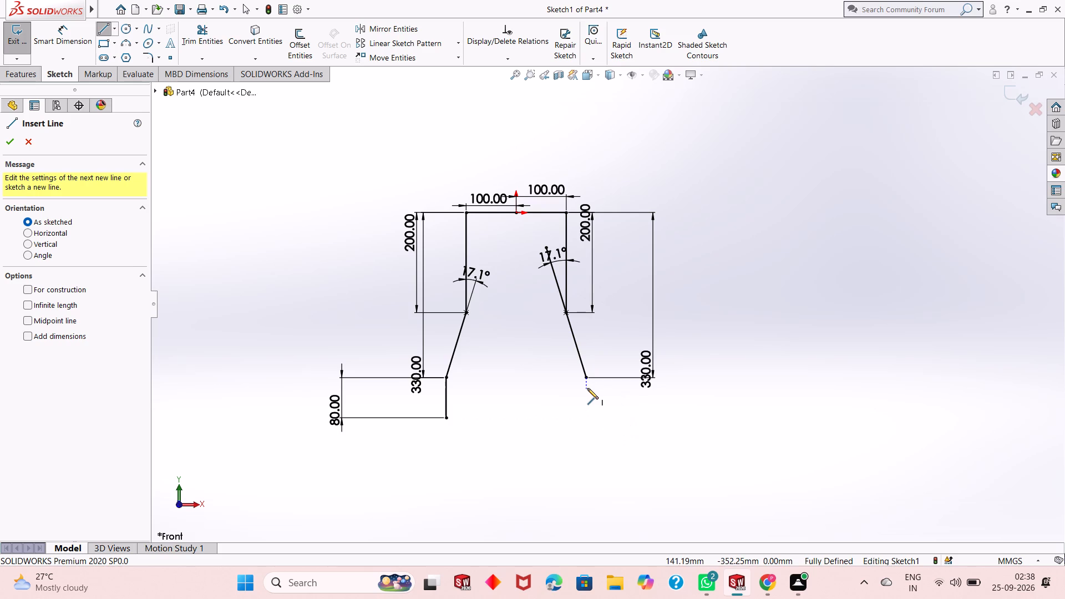
click(587, 379)
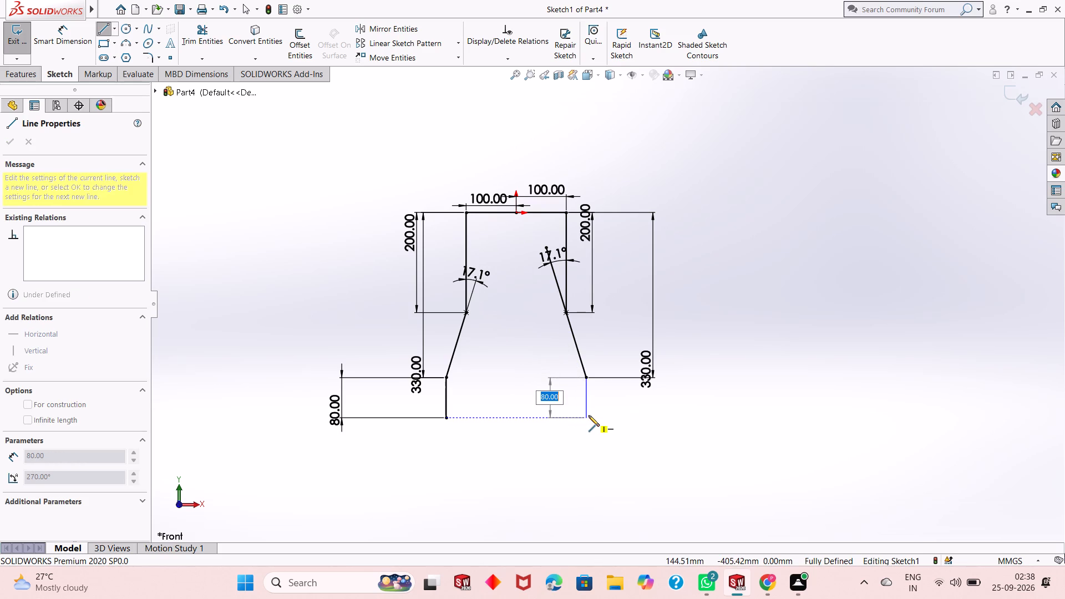
text(80)
key(Return)
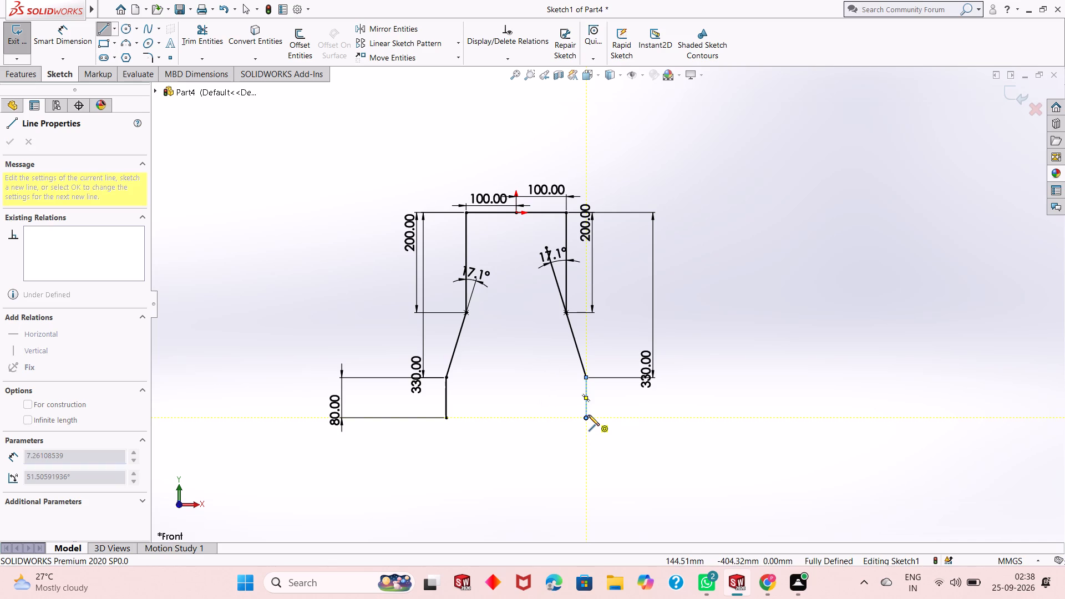
key(Escape)
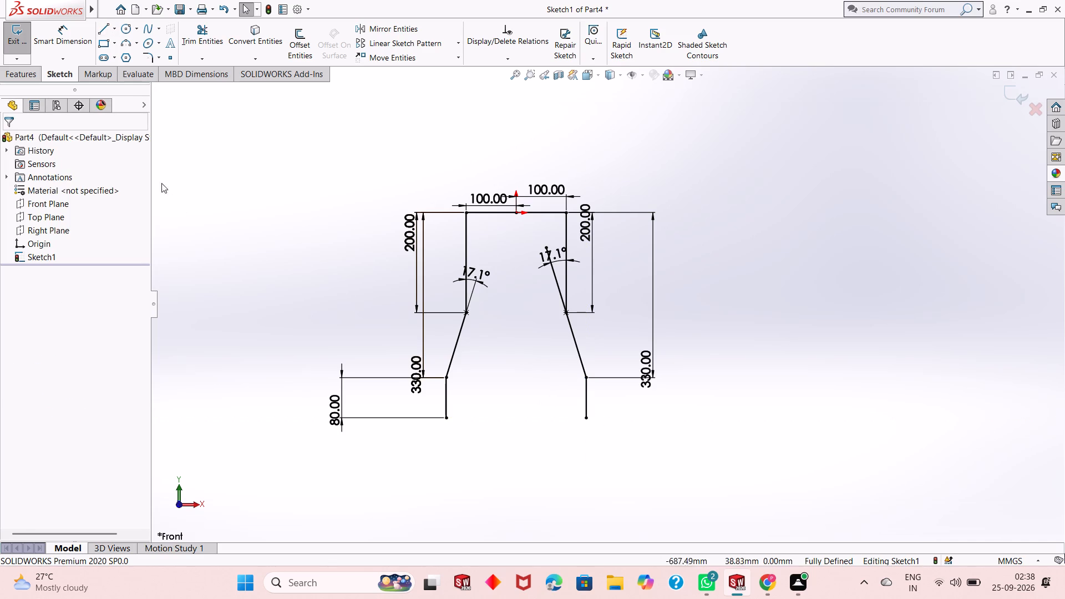
Draw the left leg's inner outline from its lower endpoint: 40 mm horizontal, 80 mm vertical, parallel slant about 136 mm, vertical about 165 mm.
click(99, 28)
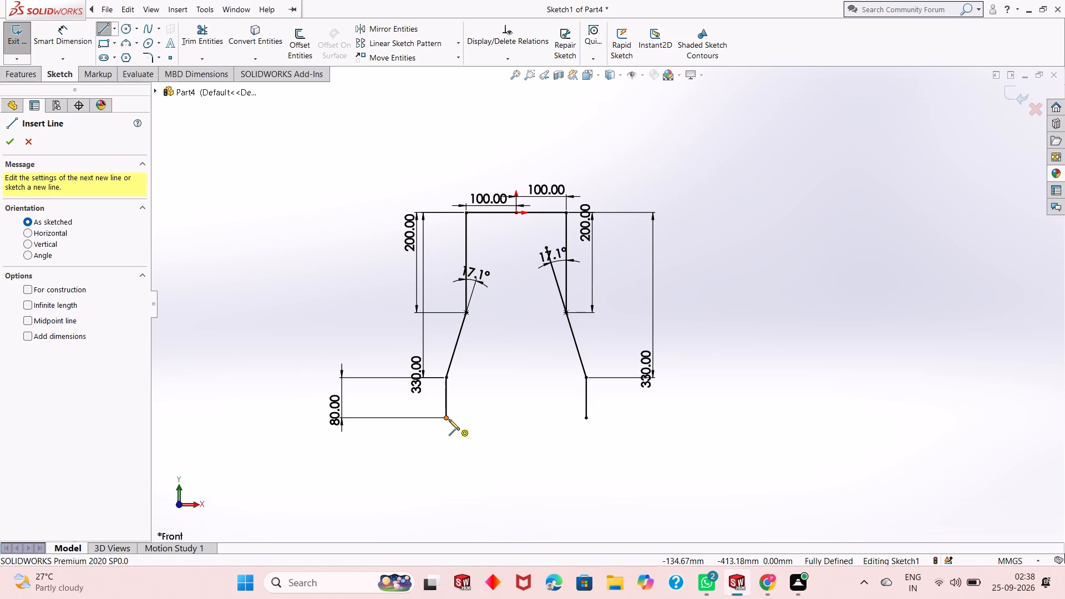
click(449, 419)
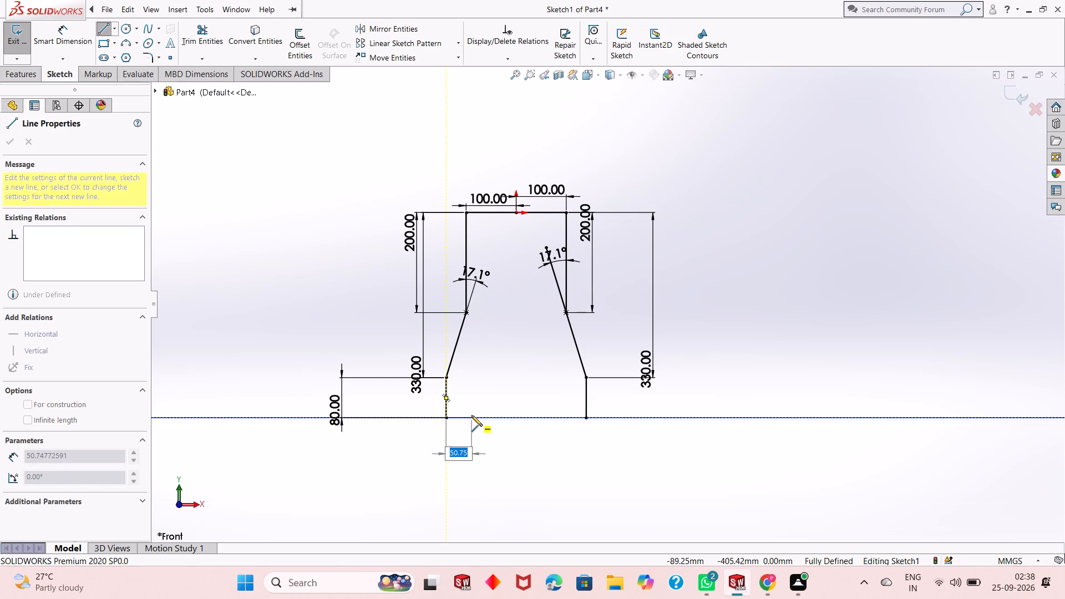
text(40)
key(Return)
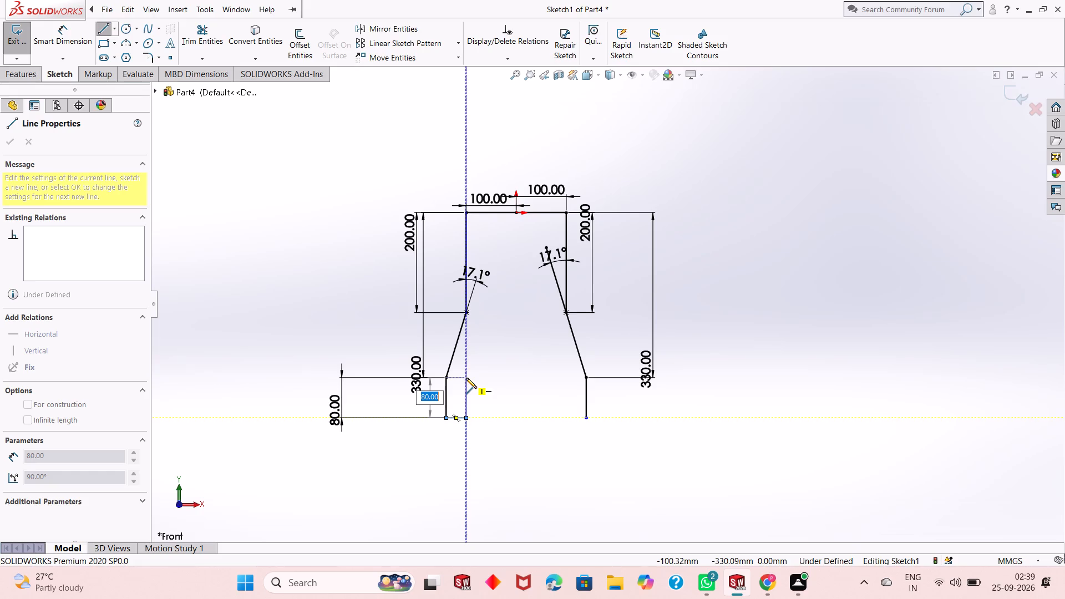
click(466, 378)
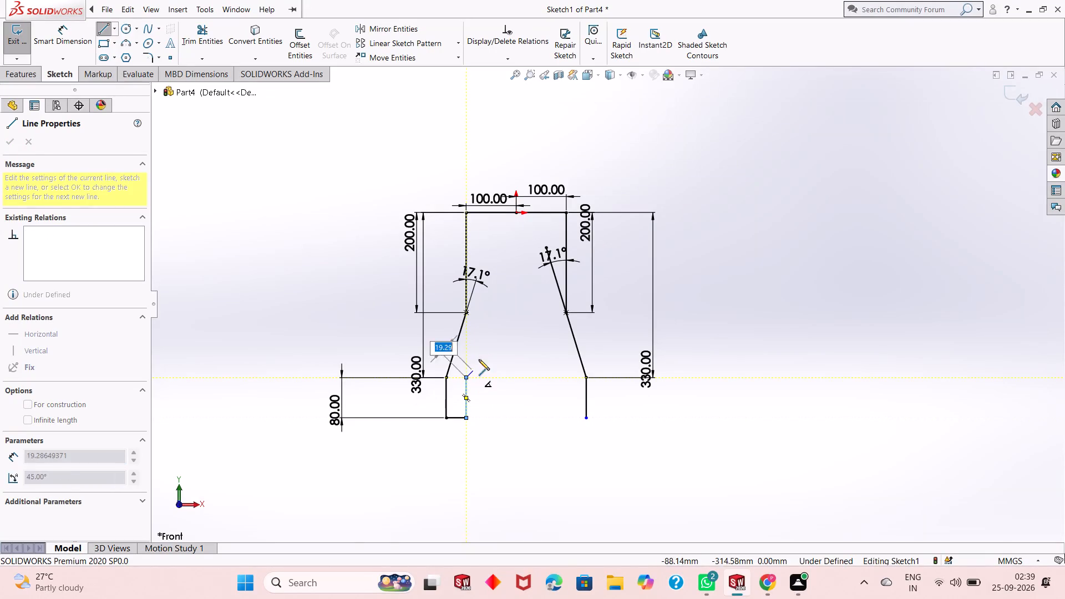
click(484, 314)
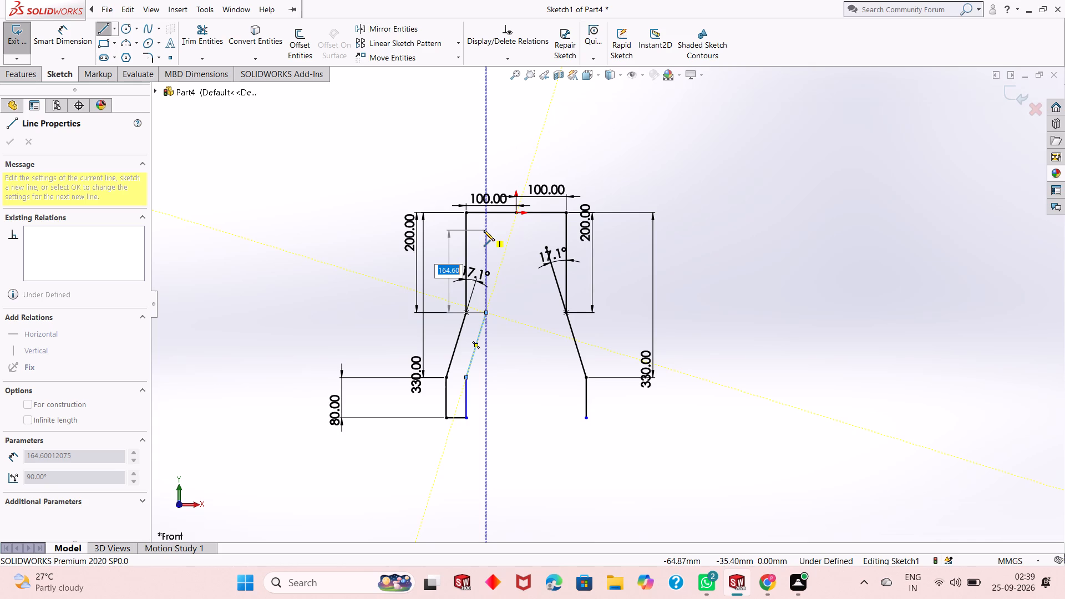
click(484, 230)
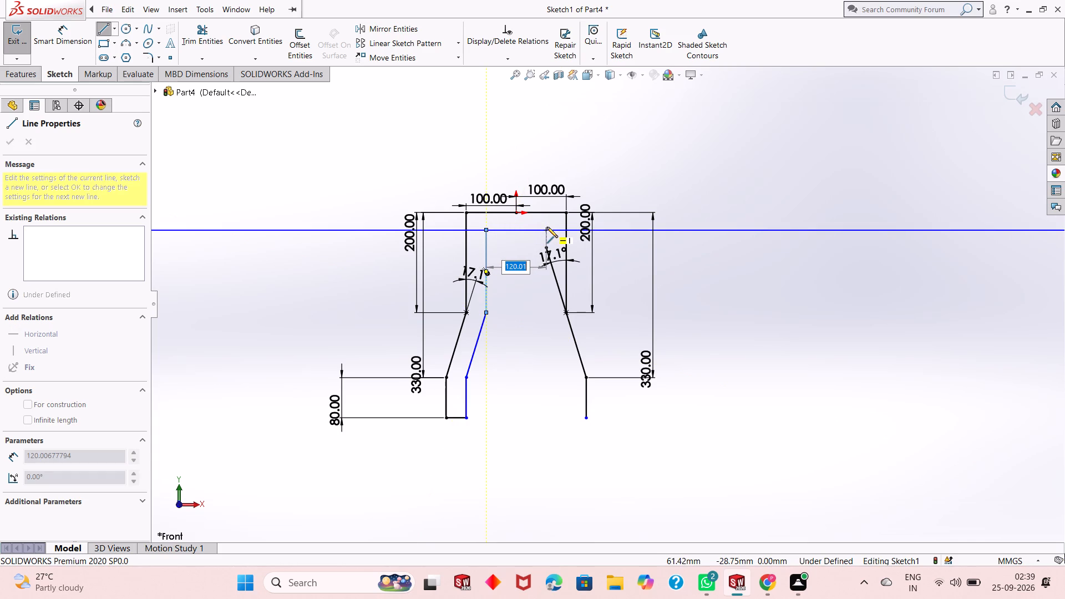
key(Escape)
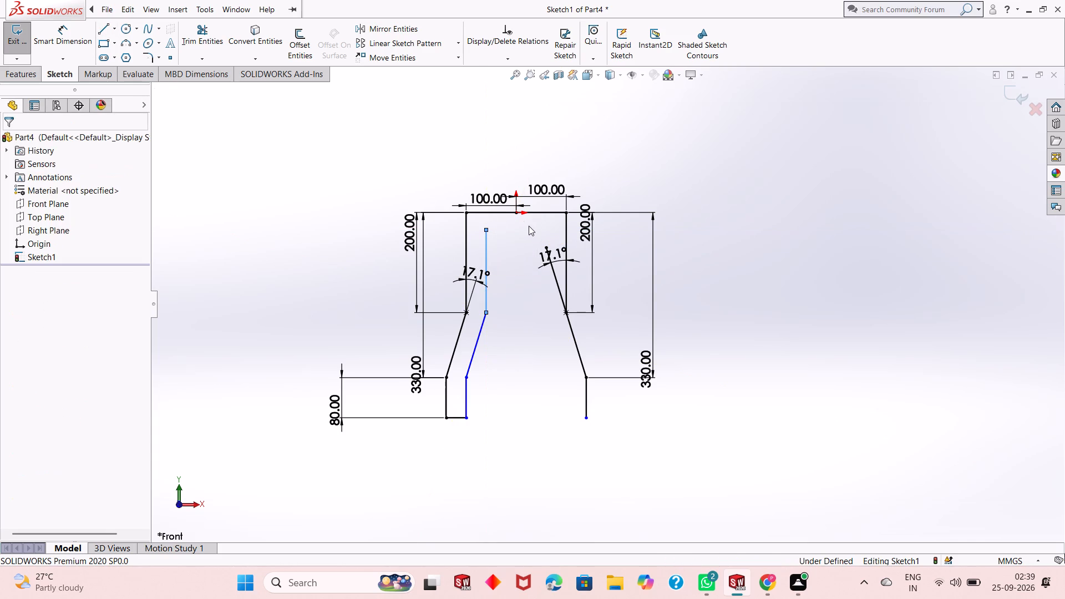
key(Escape)
Dimension the vertical distance from the top horizontal line to the inner vertical line's upper endpoint as 40 mm, outside the left leg.
click(74, 32)
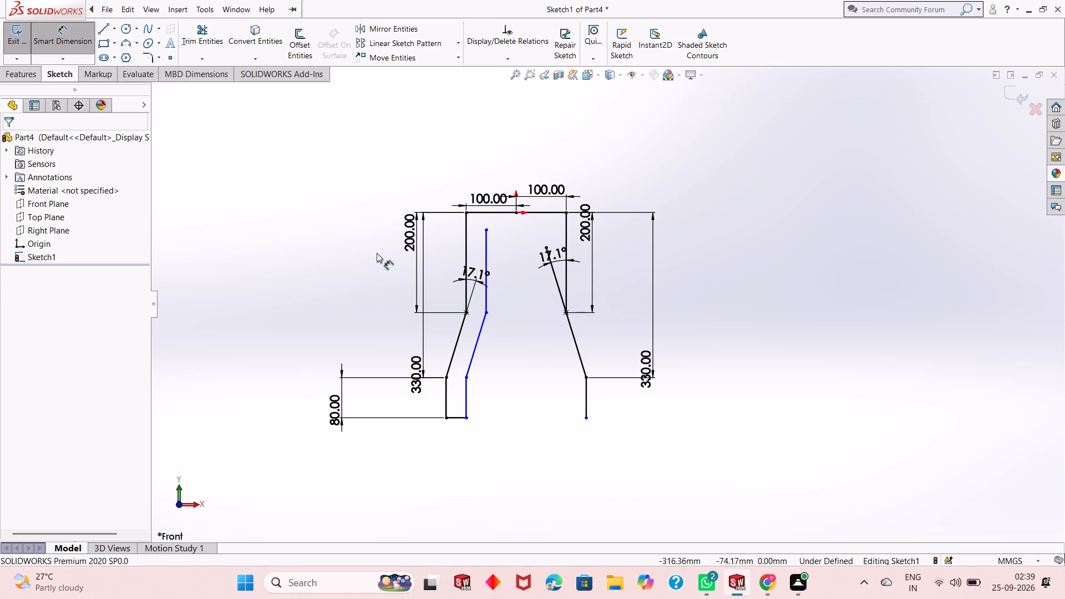
click(485, 231)
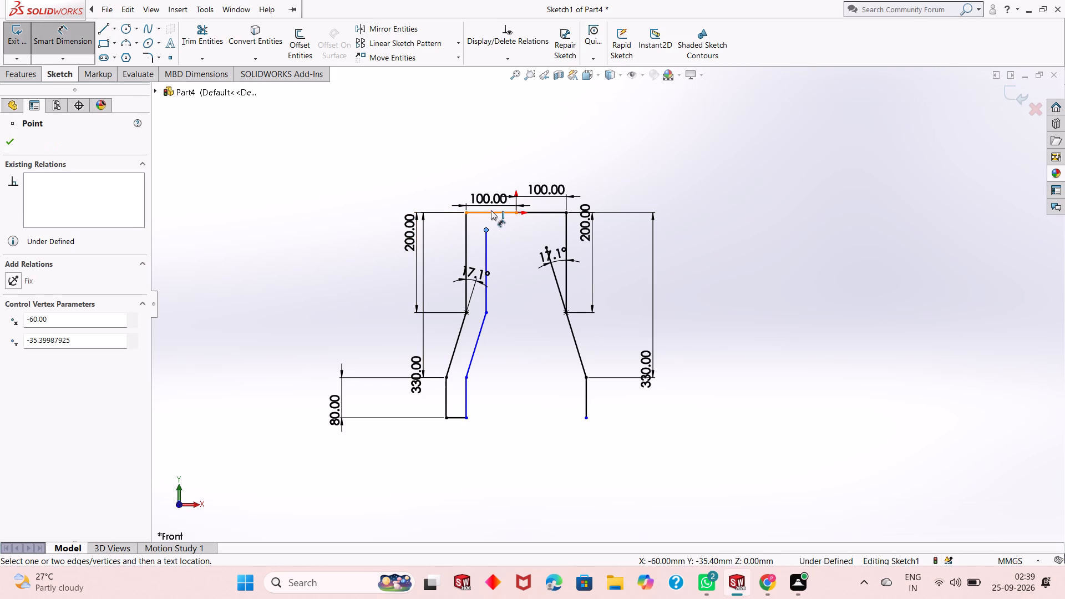
click(491, 210)
click(367, 219)
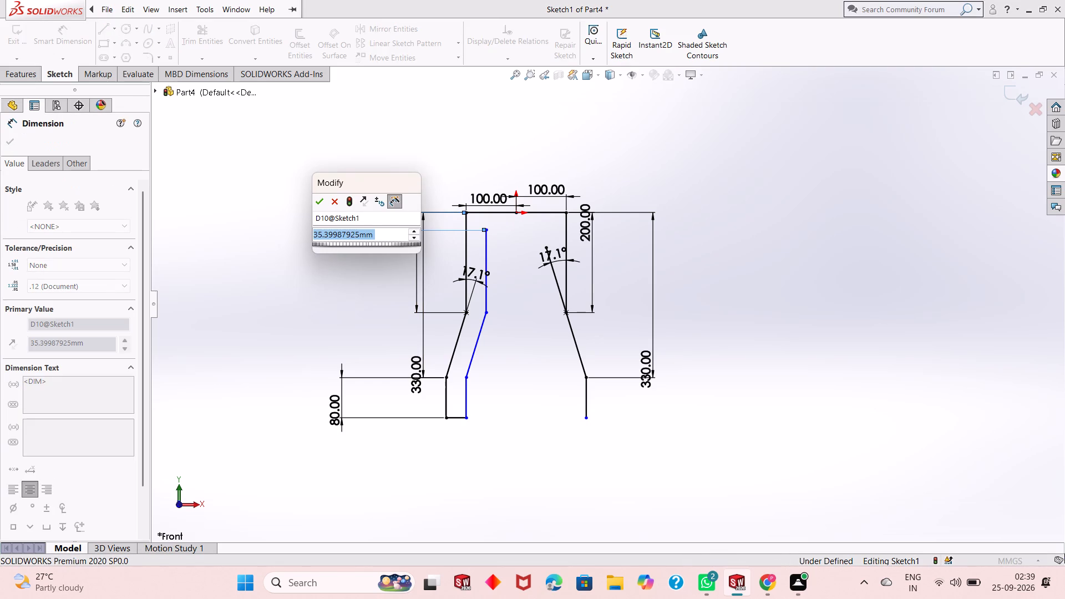
text(40)
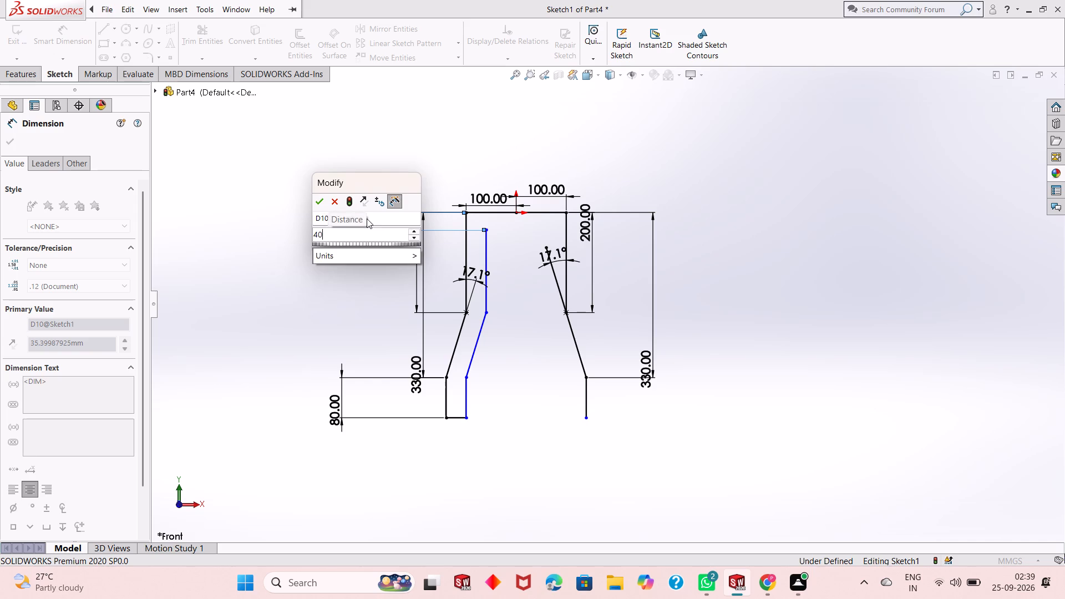
key(Return)
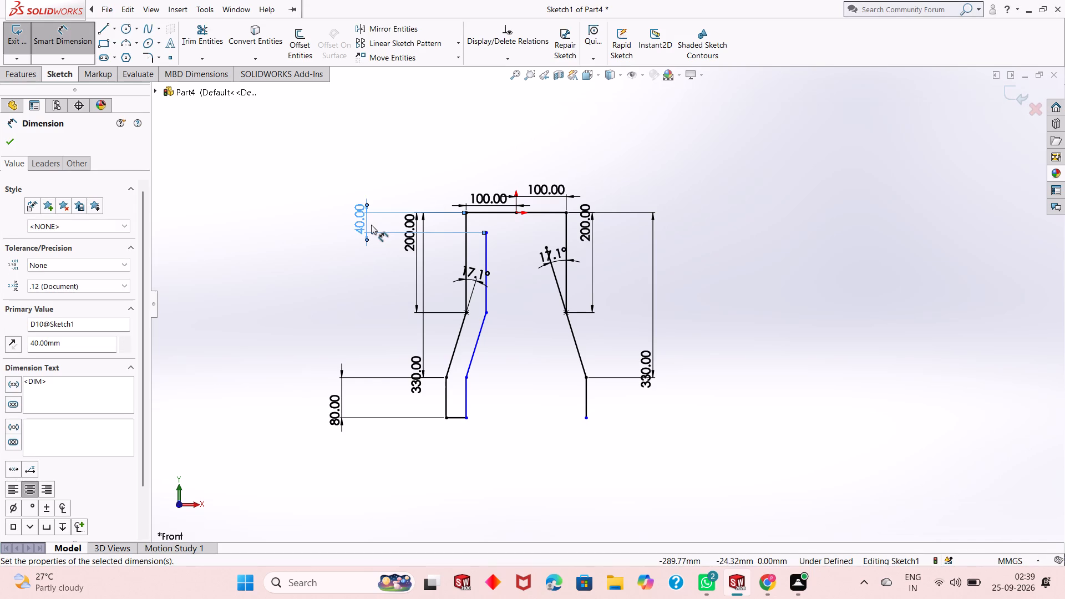
key(Escape)
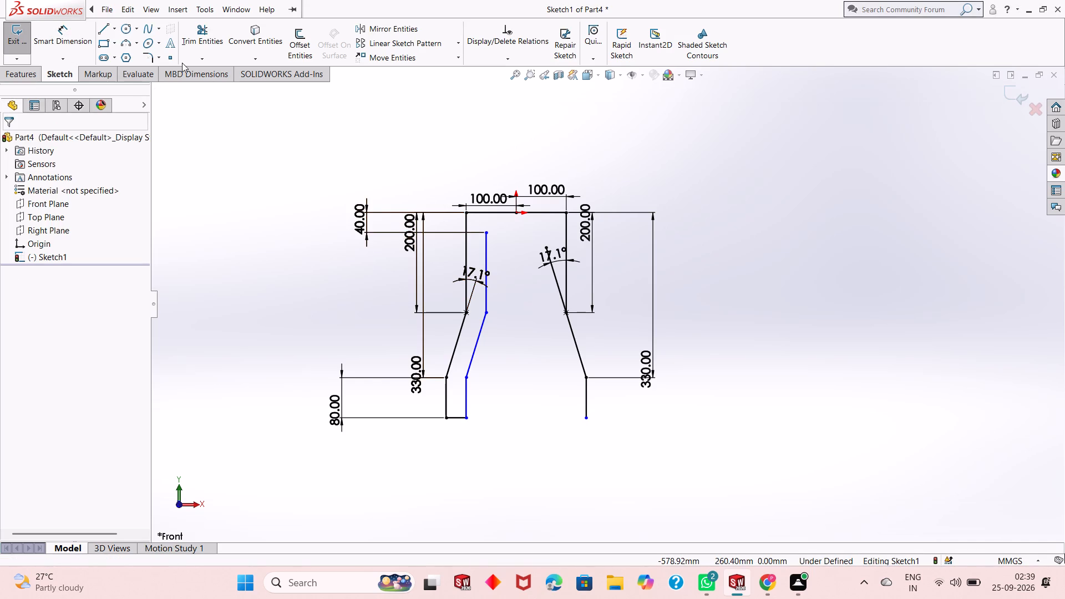
Dimension the left leg's short bottom line as 40 mm, placing the dimension below it.
click(75, 37)
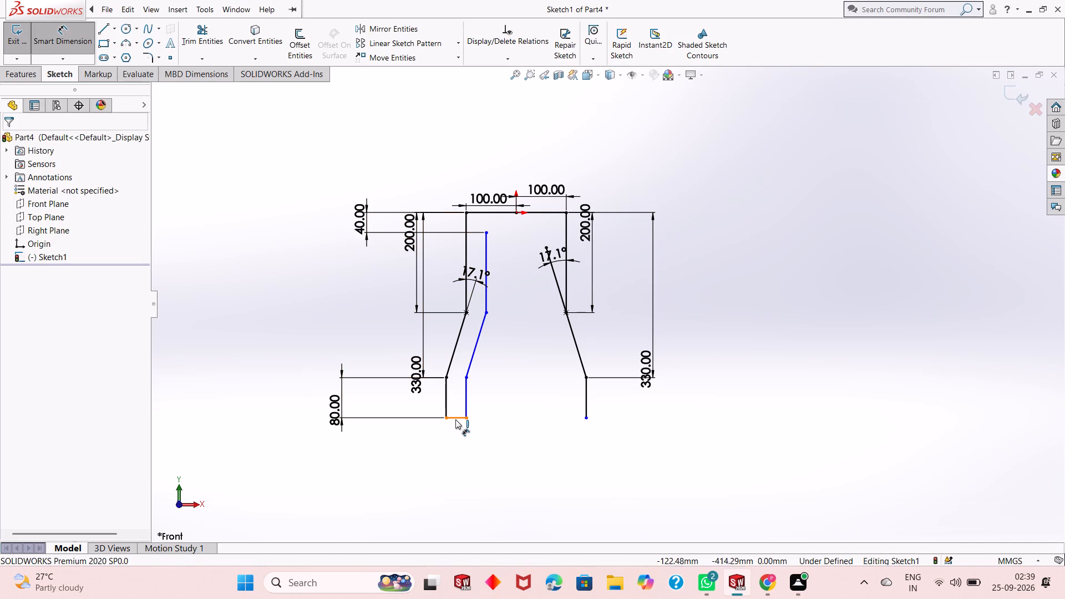
click(456, 419)
click(455, 446)
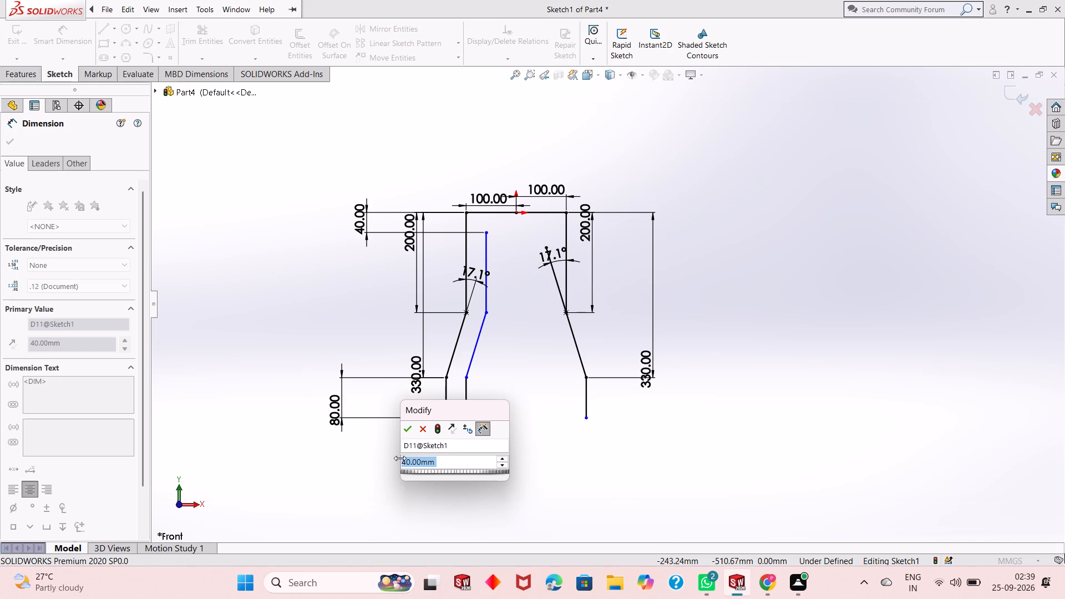
click(411, 429)
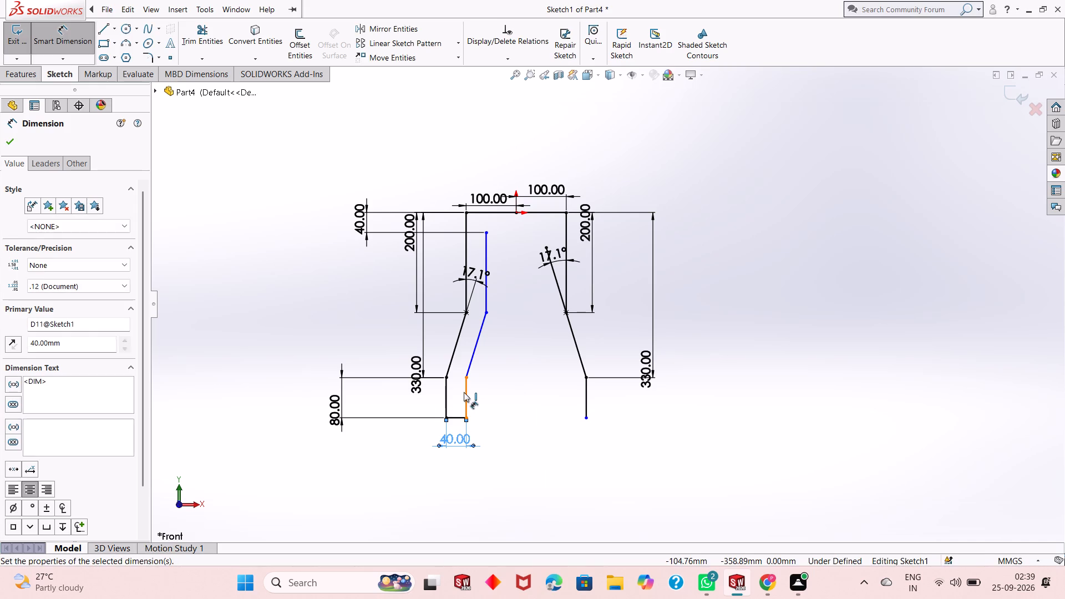
Dimension the left leg's inner lower vertical line as 80 mm, placing the dimension outside the leg.
click(464, 392)
click(413, 400)
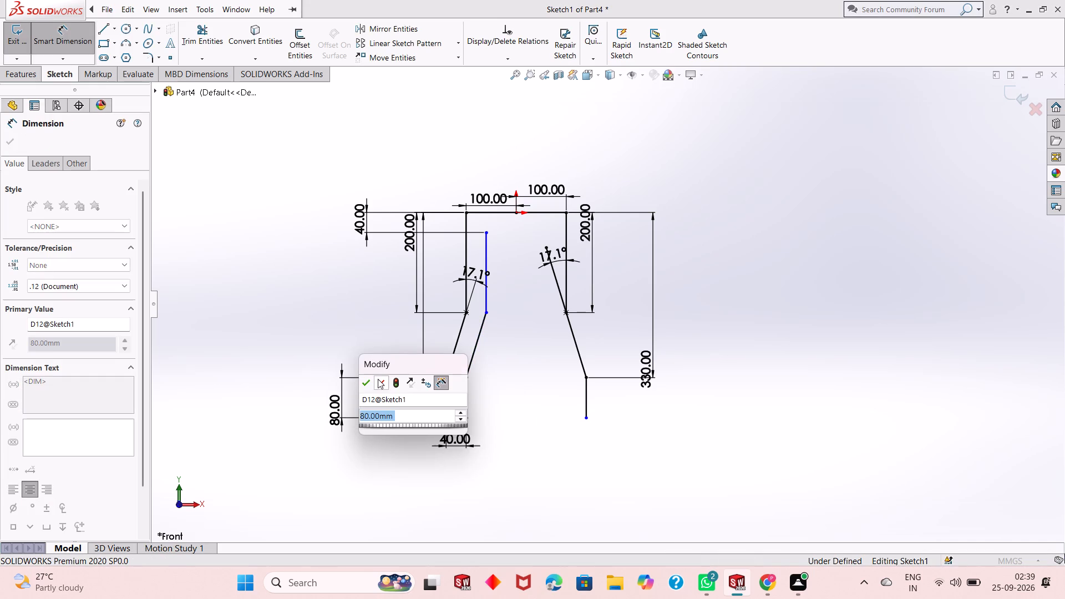
click(371, 383)
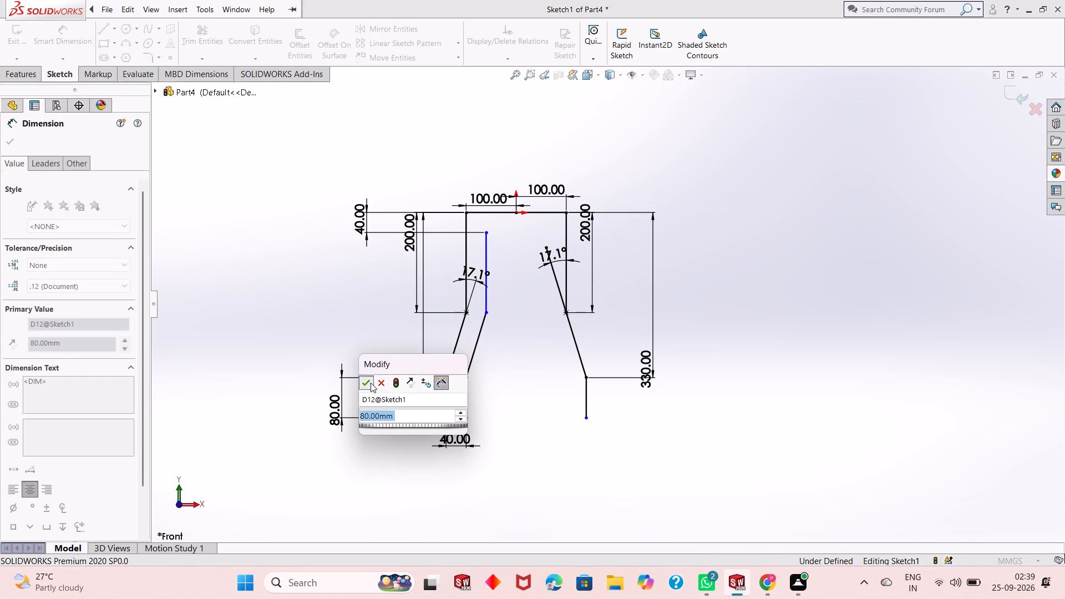
Dimension the left leg's inner upper vertical line as 160 mm, placing the dimension outside the profile.
click(487, 296)
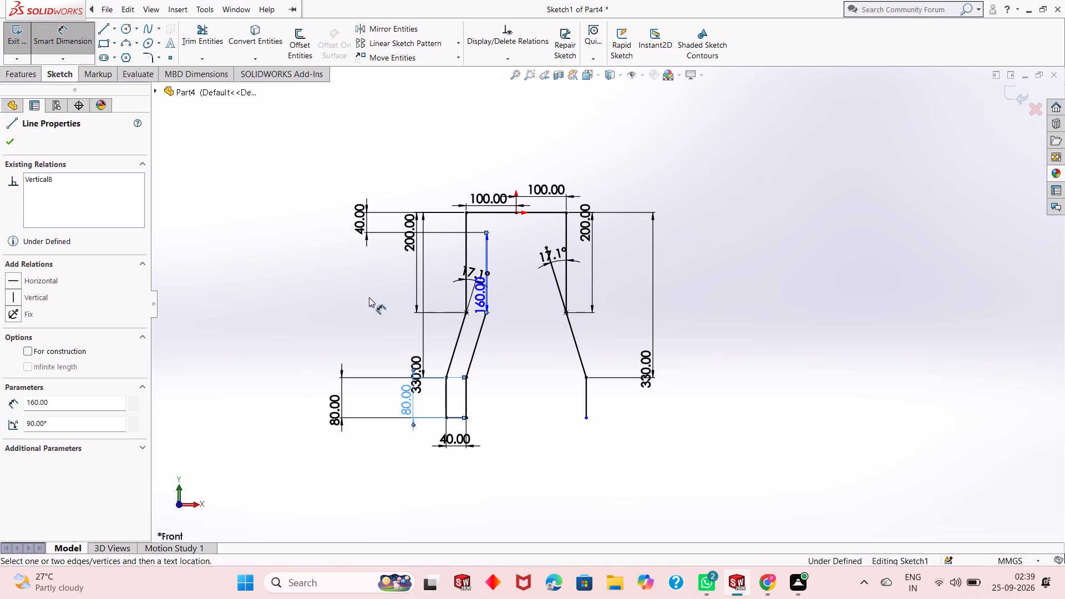
click(343, 303)
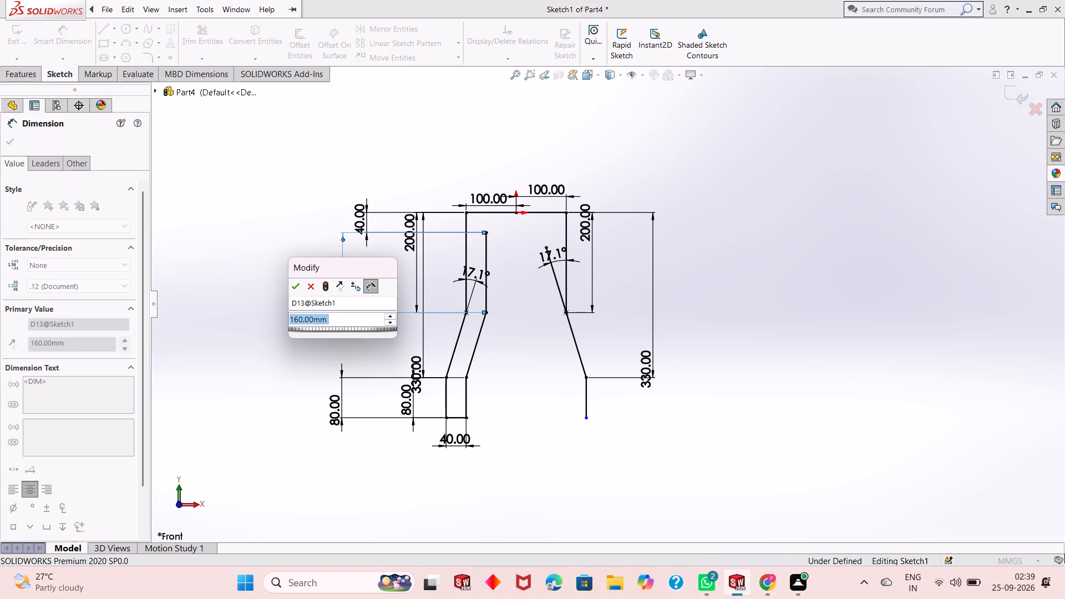
click(300, 288)
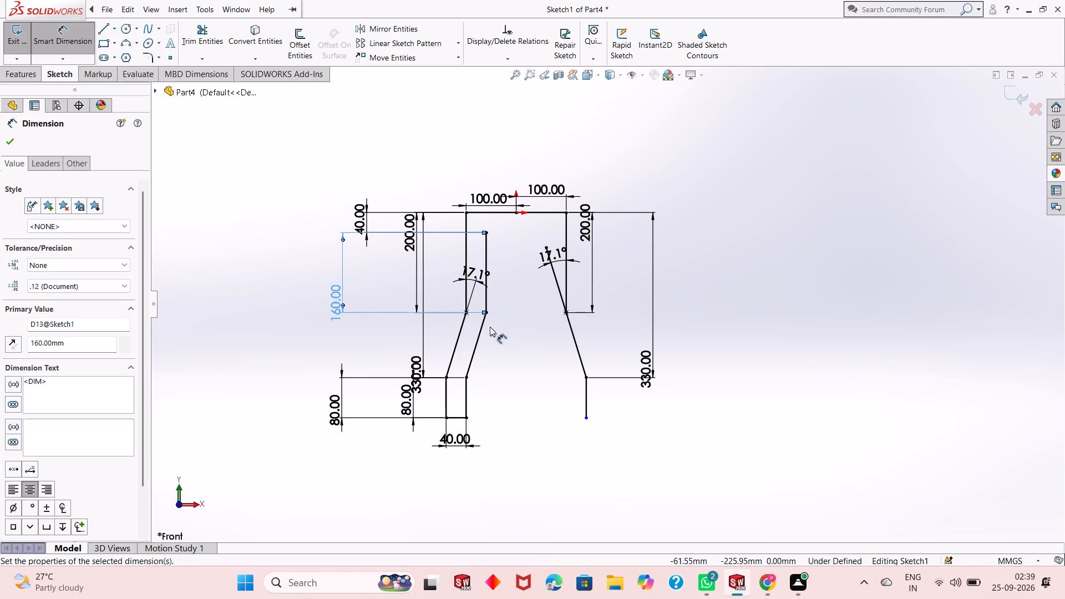
key(Escape)
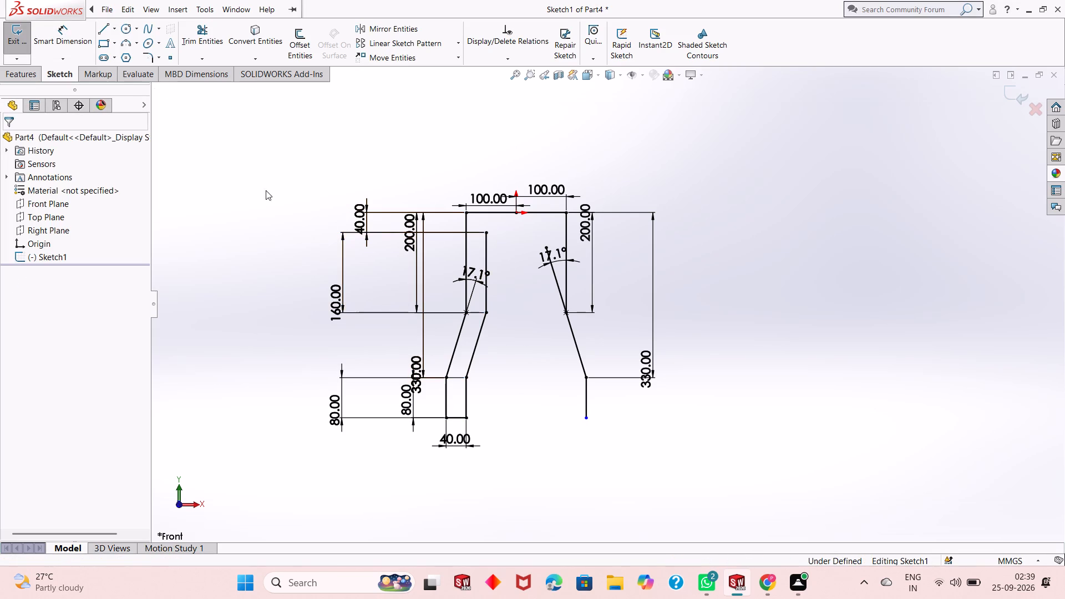
Trim away the excess part of the right slanted line that extends inside the profile above its junction with the vertical line.
click(203, 47)
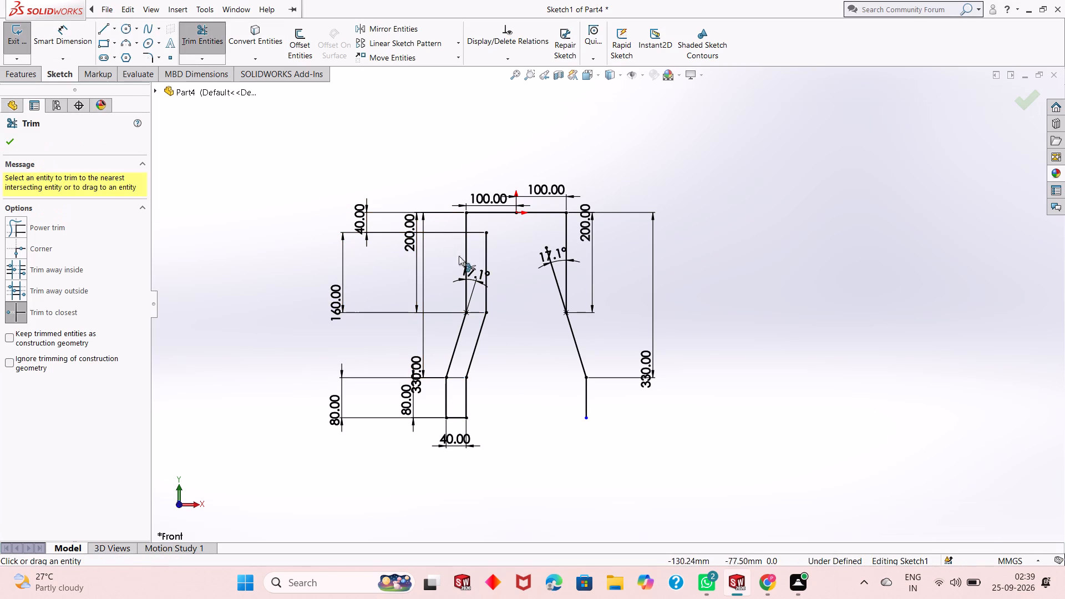
click(554, 278)
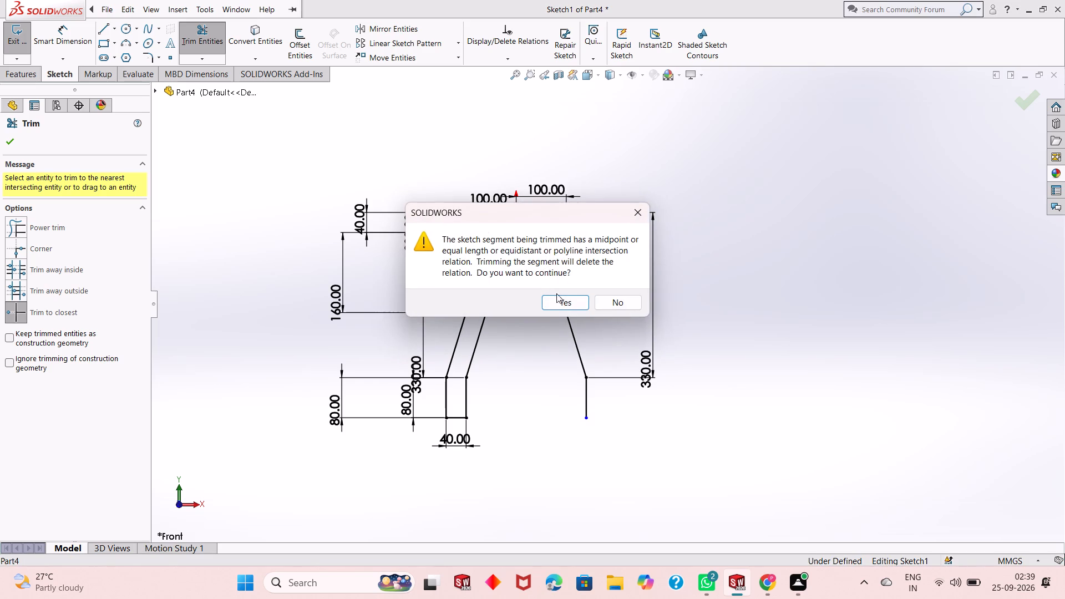
click(560, 300)
drag(557, 256, 578, 313)
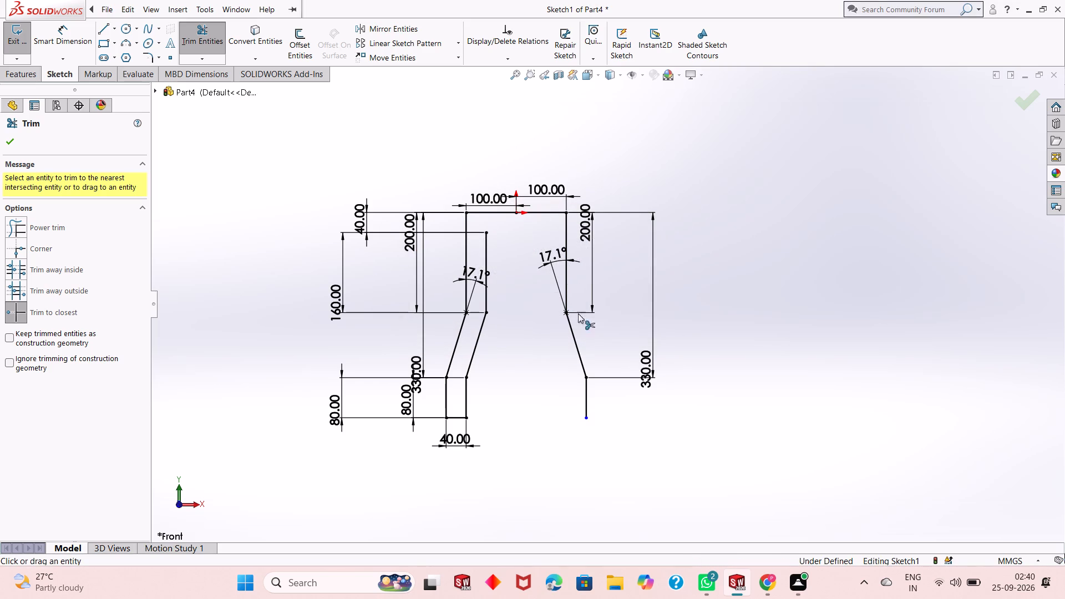
drag(578, 313, 582, 323)
key(Escape)
key(Escape)
key(Escape)
Reposition both 17.1° angle dimensions closer to their vertices, with their text toward the outside of the vertical lines.
drag(548, 250, 557, 281)
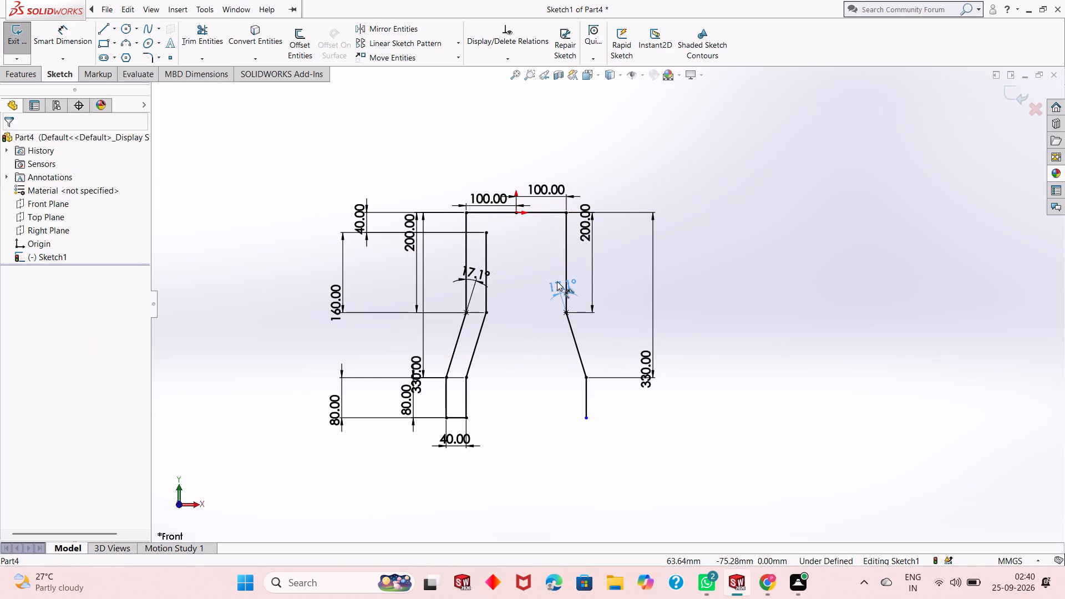
drag(557, 281, 557, 286)
key(Escape)
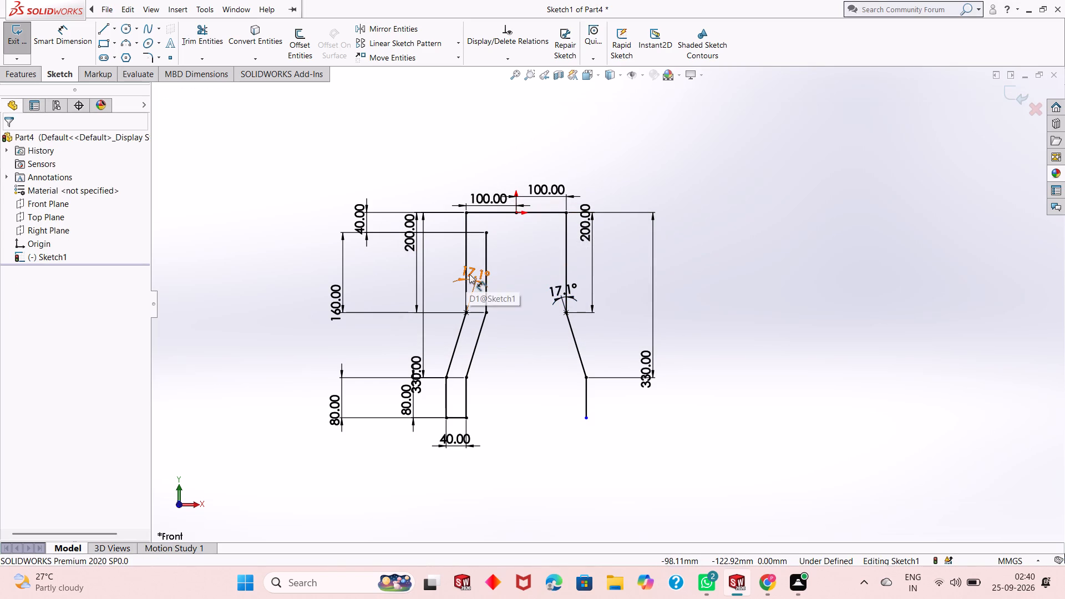
drag(471, 272, 469, 293)
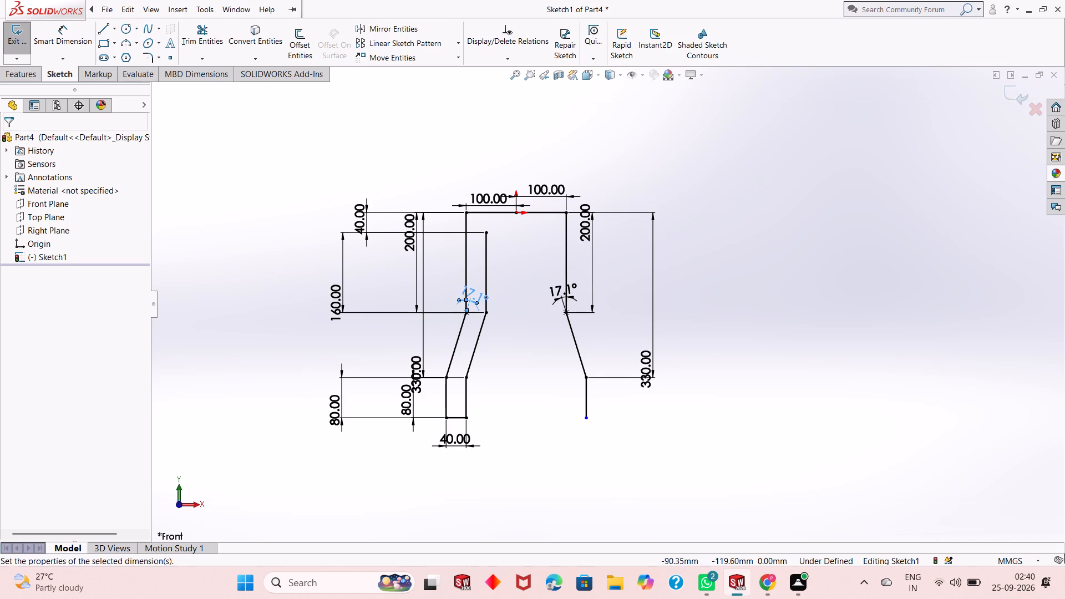
drag(468, 293, 452, 287)
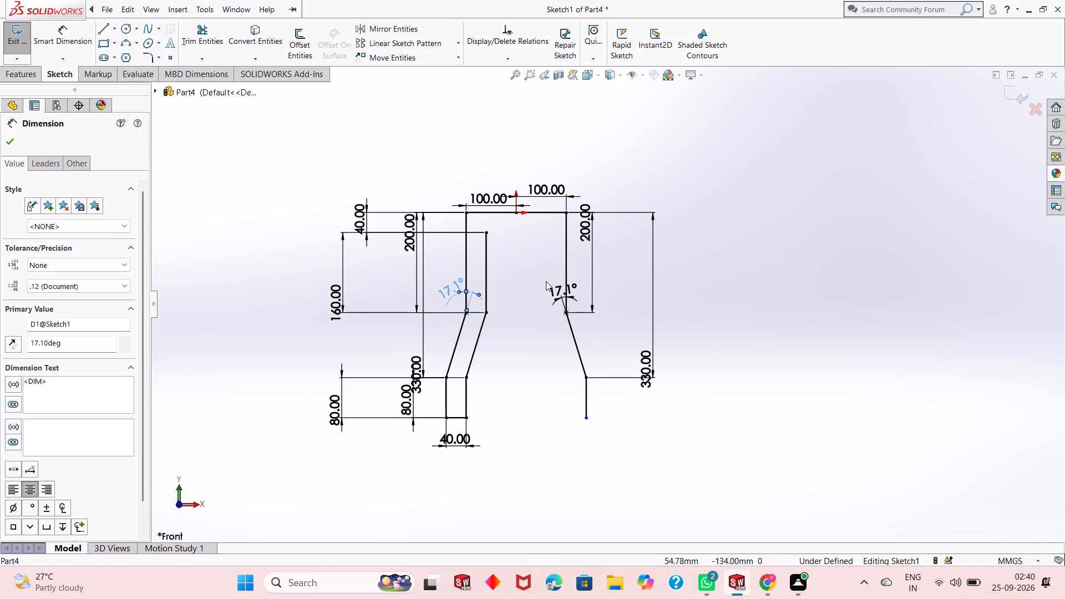
drag(557, 292, 570, 291)
key(Escape)
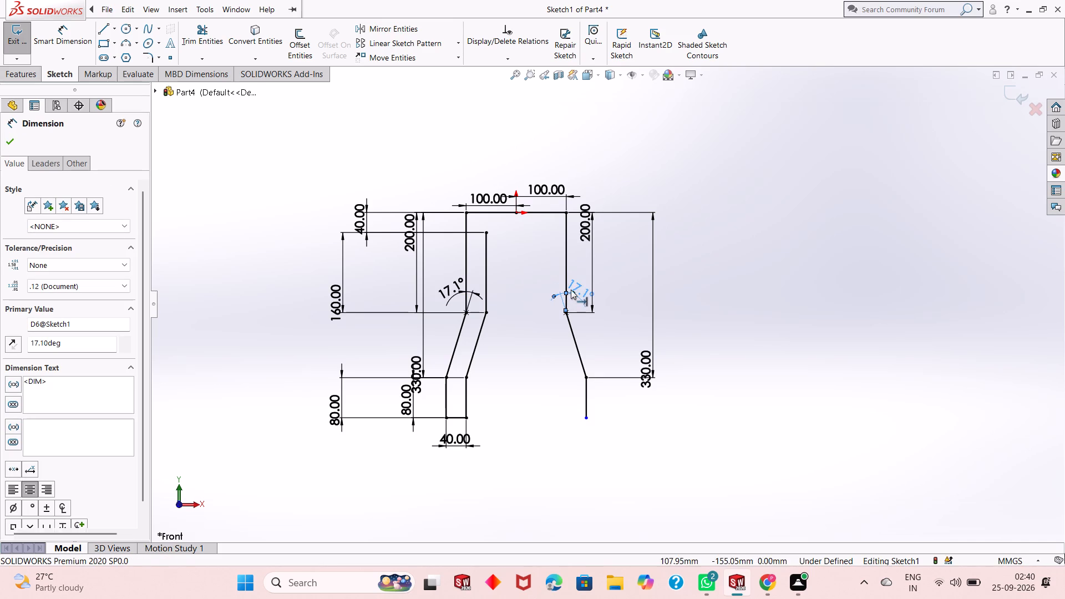
key(Escape)
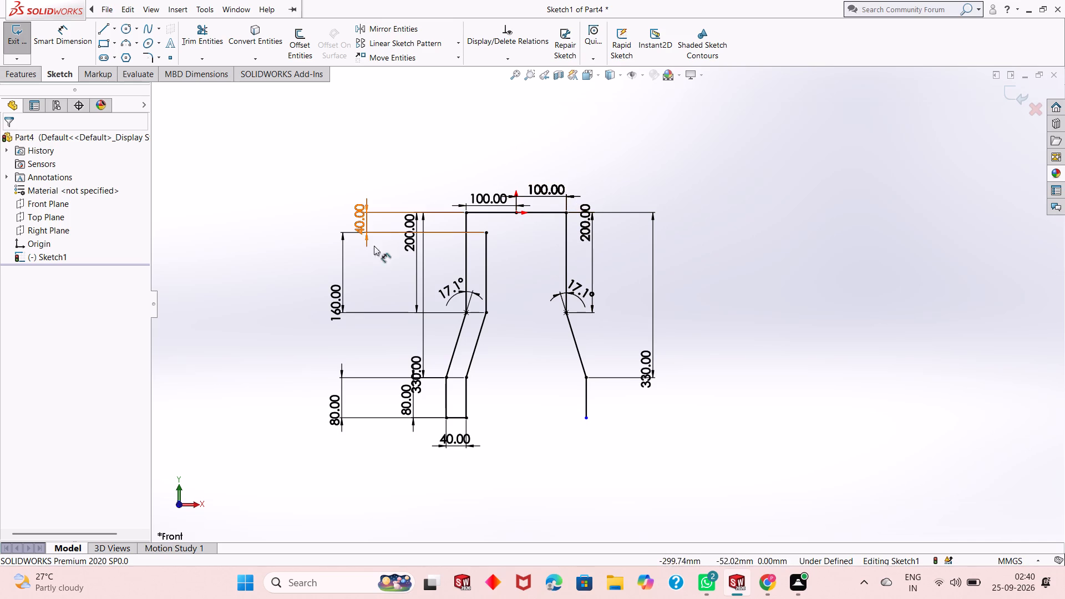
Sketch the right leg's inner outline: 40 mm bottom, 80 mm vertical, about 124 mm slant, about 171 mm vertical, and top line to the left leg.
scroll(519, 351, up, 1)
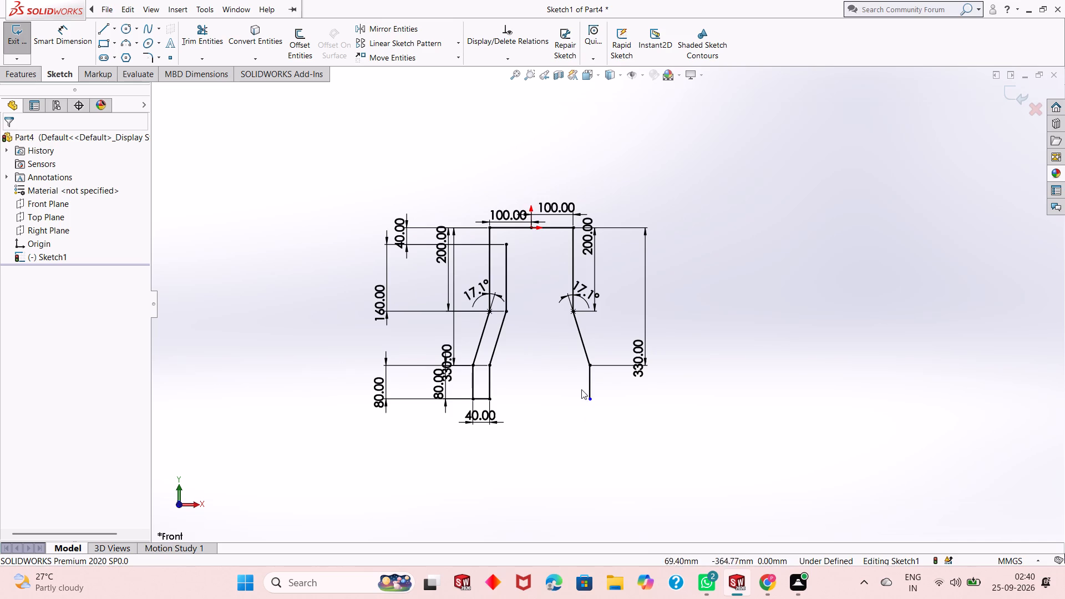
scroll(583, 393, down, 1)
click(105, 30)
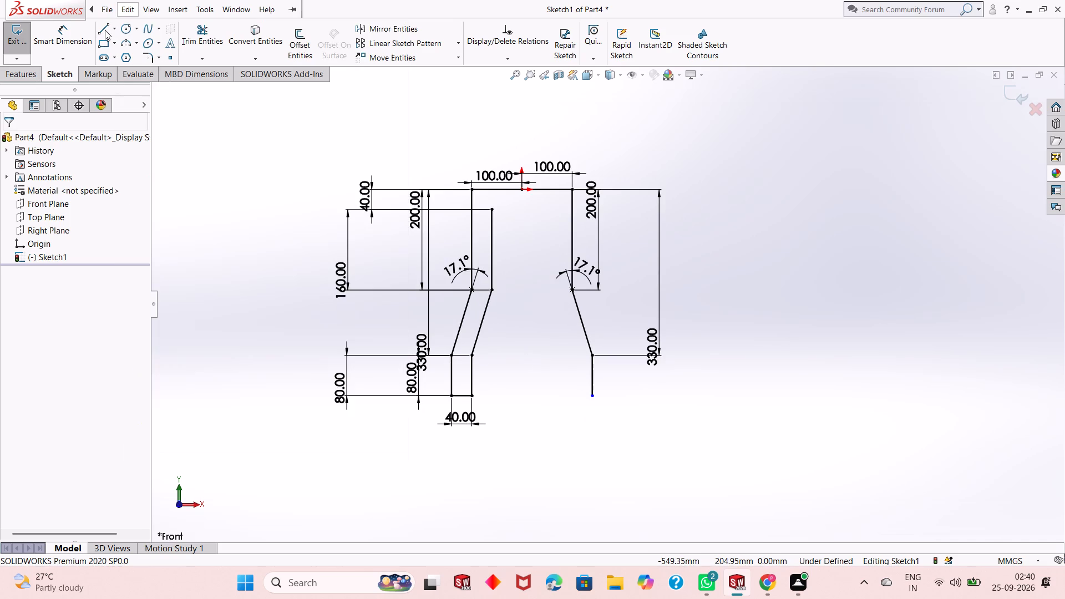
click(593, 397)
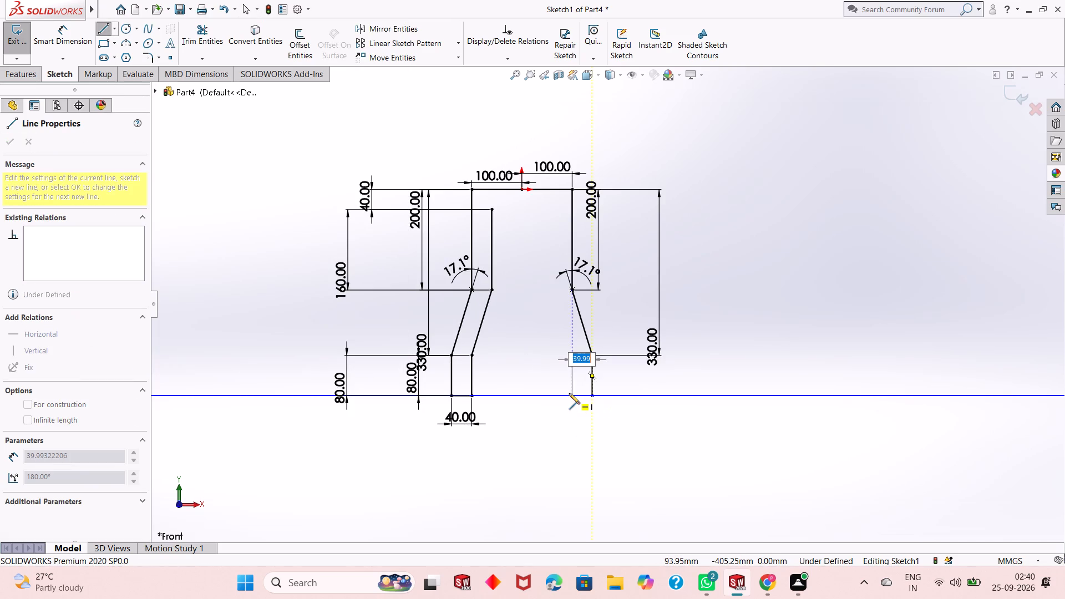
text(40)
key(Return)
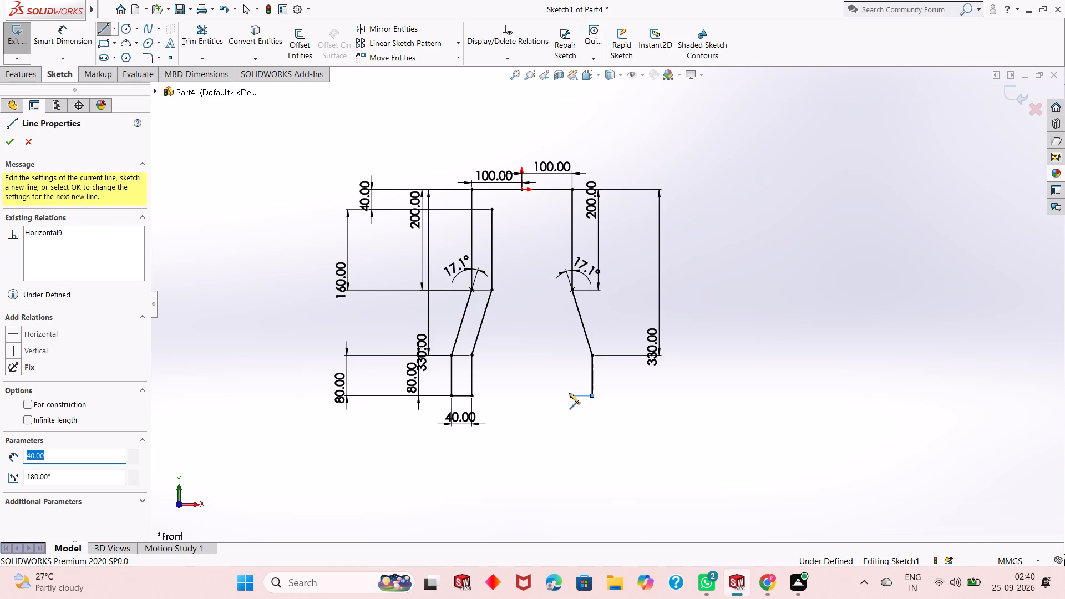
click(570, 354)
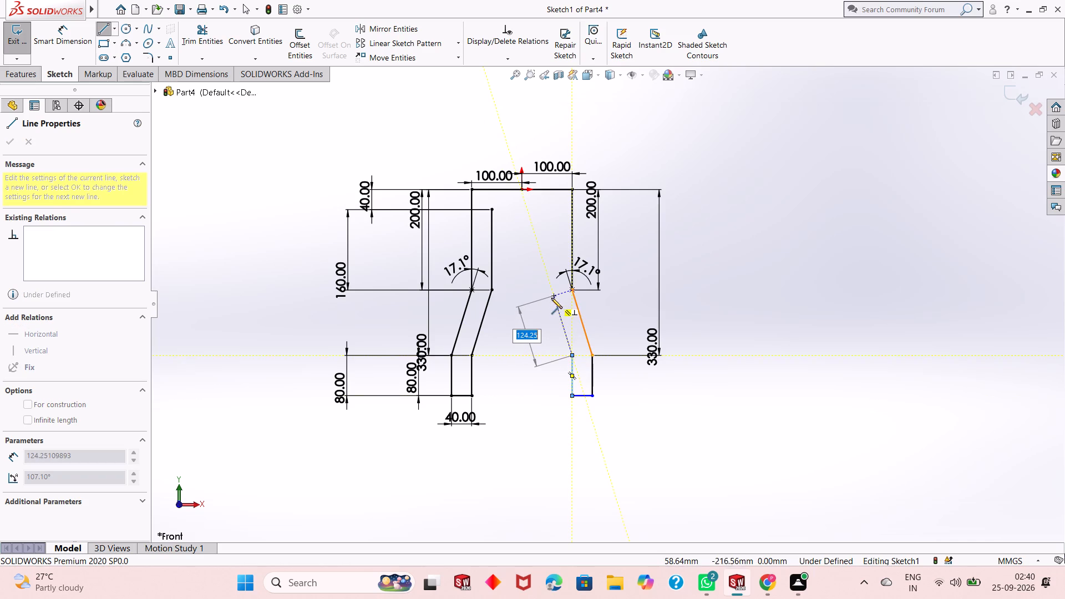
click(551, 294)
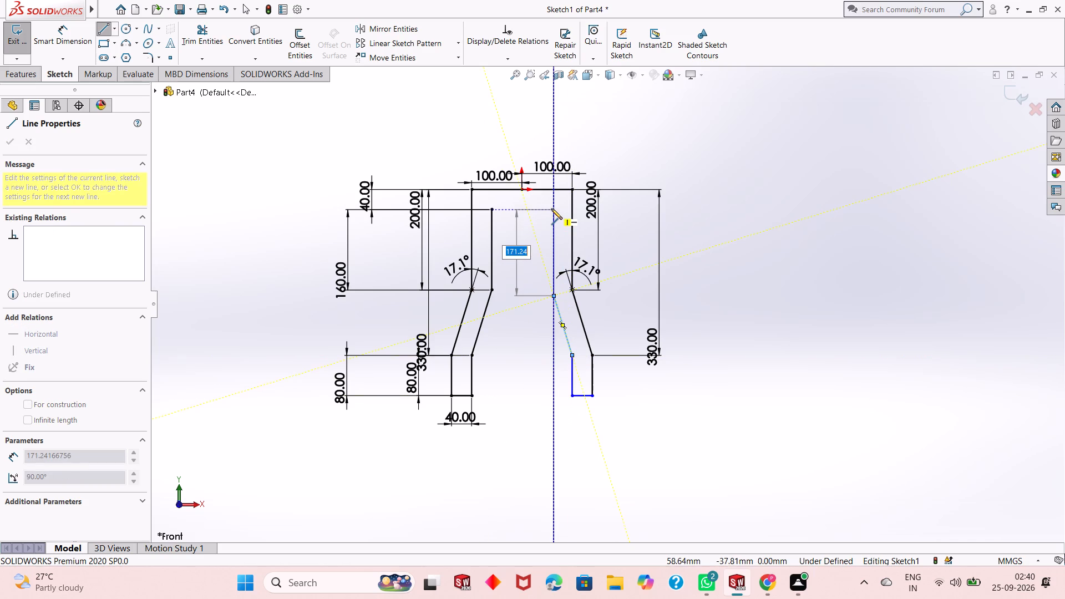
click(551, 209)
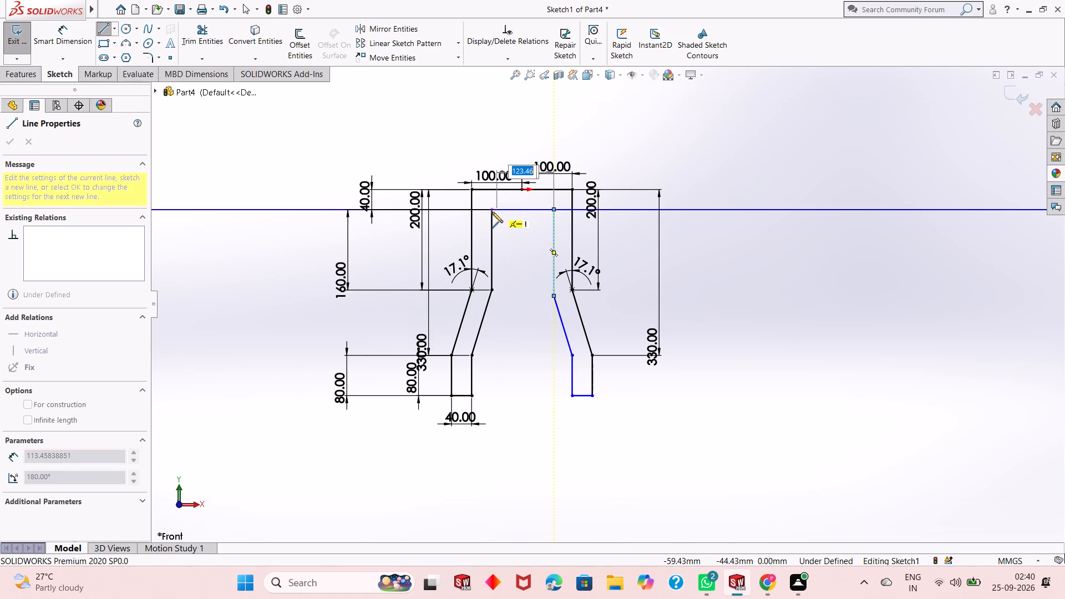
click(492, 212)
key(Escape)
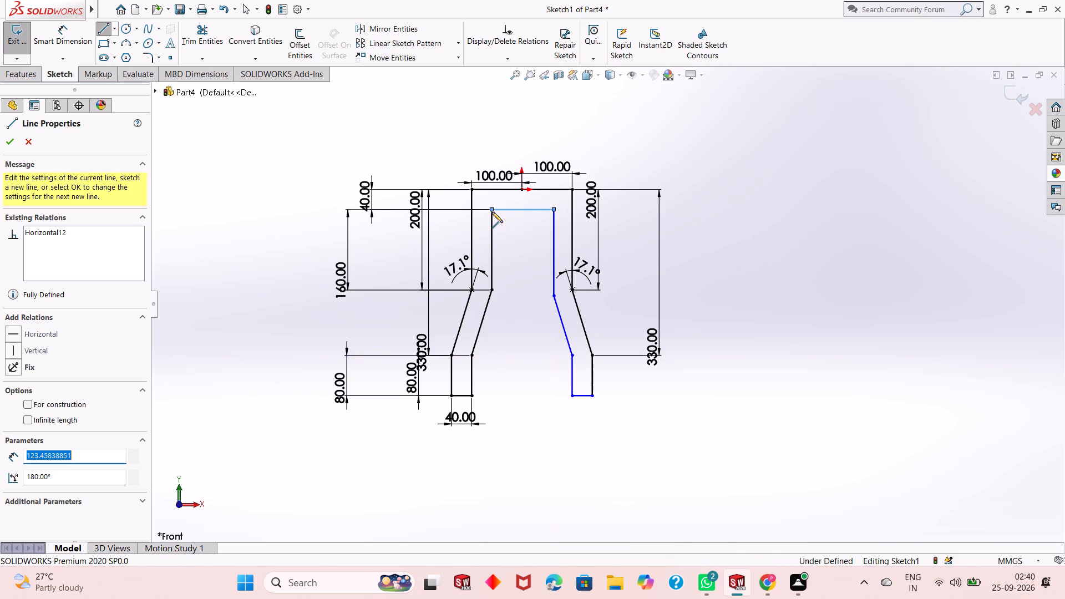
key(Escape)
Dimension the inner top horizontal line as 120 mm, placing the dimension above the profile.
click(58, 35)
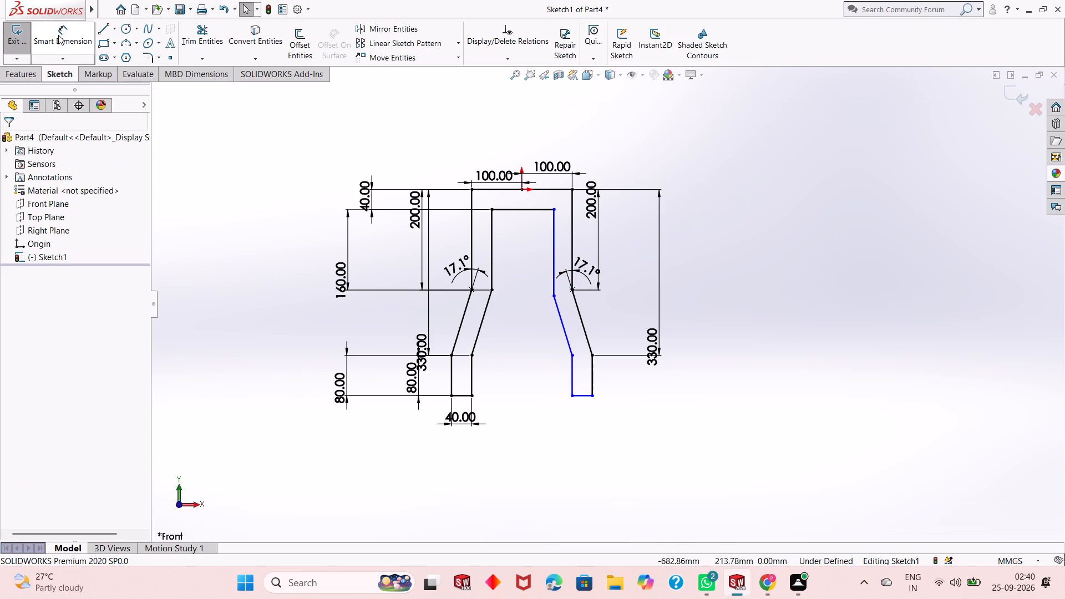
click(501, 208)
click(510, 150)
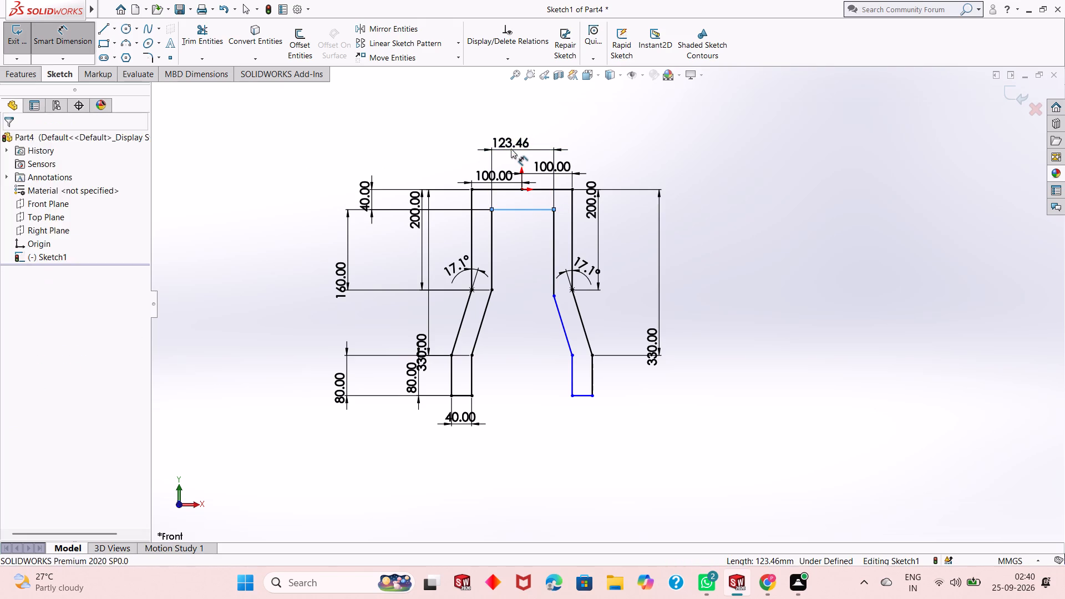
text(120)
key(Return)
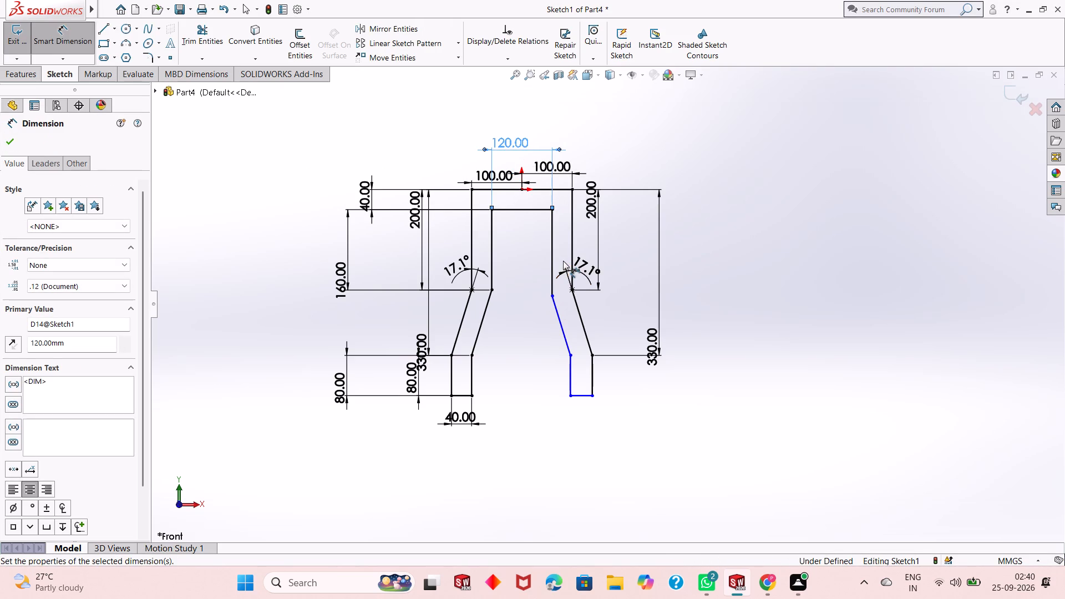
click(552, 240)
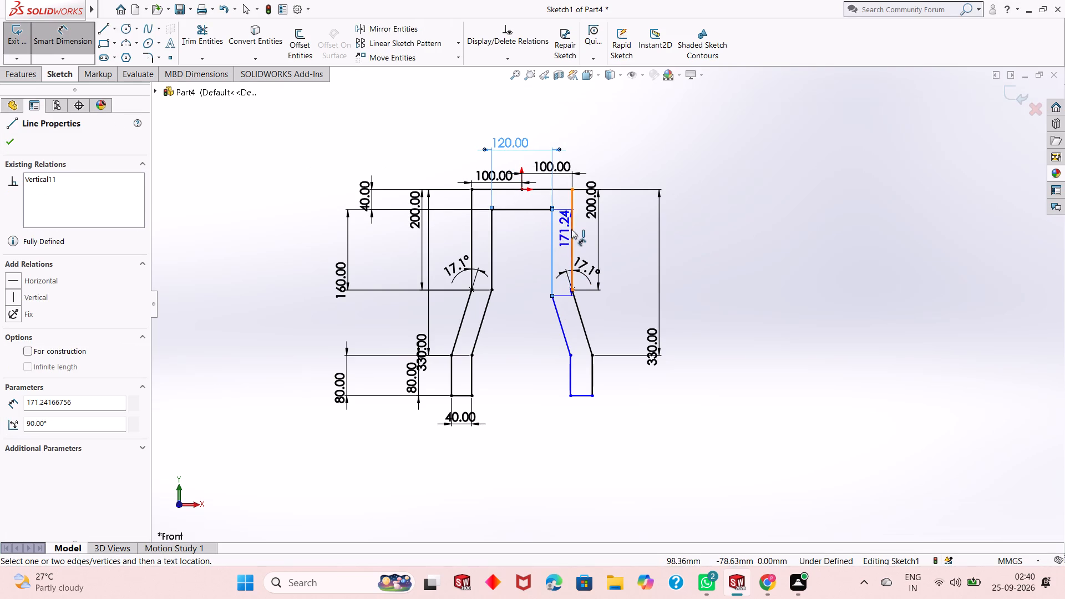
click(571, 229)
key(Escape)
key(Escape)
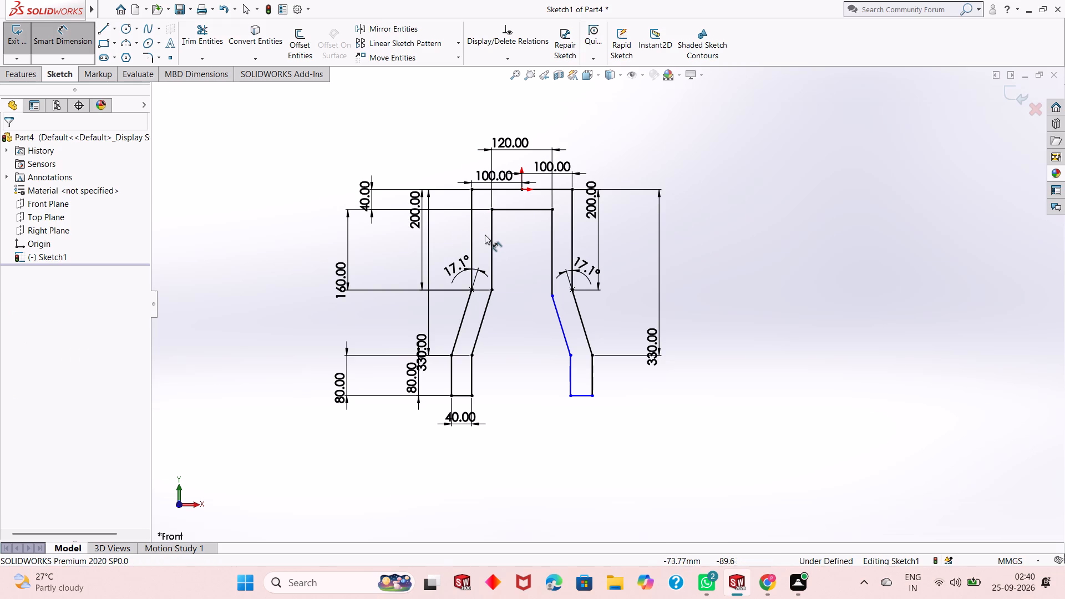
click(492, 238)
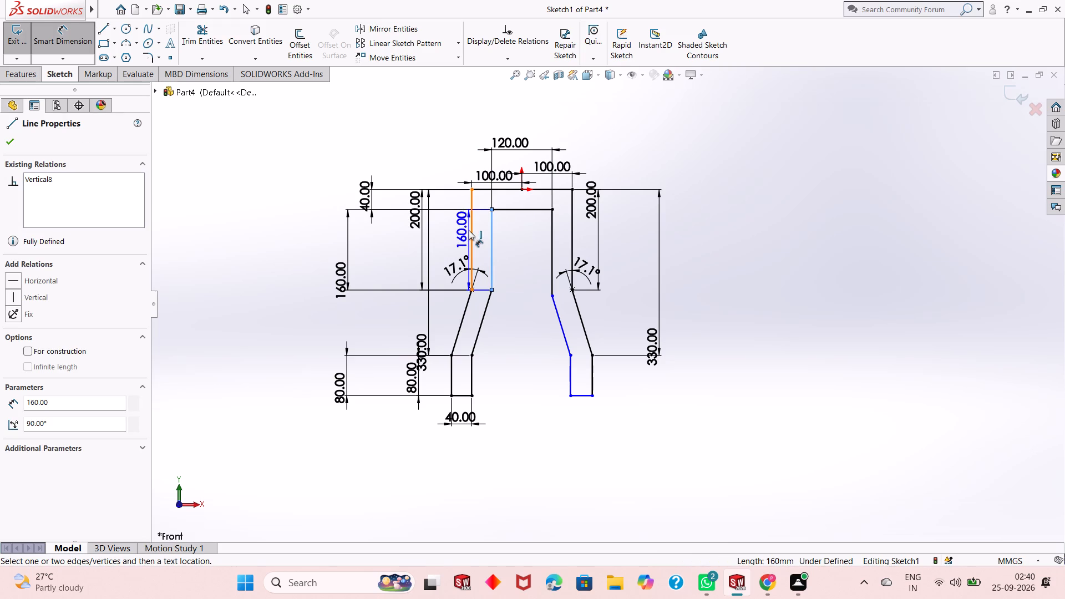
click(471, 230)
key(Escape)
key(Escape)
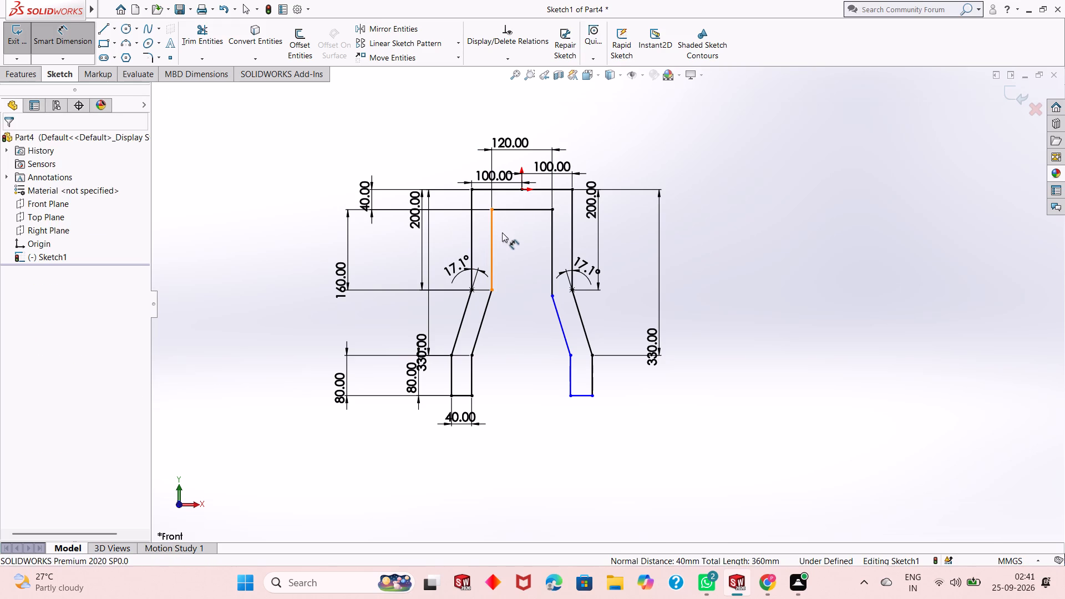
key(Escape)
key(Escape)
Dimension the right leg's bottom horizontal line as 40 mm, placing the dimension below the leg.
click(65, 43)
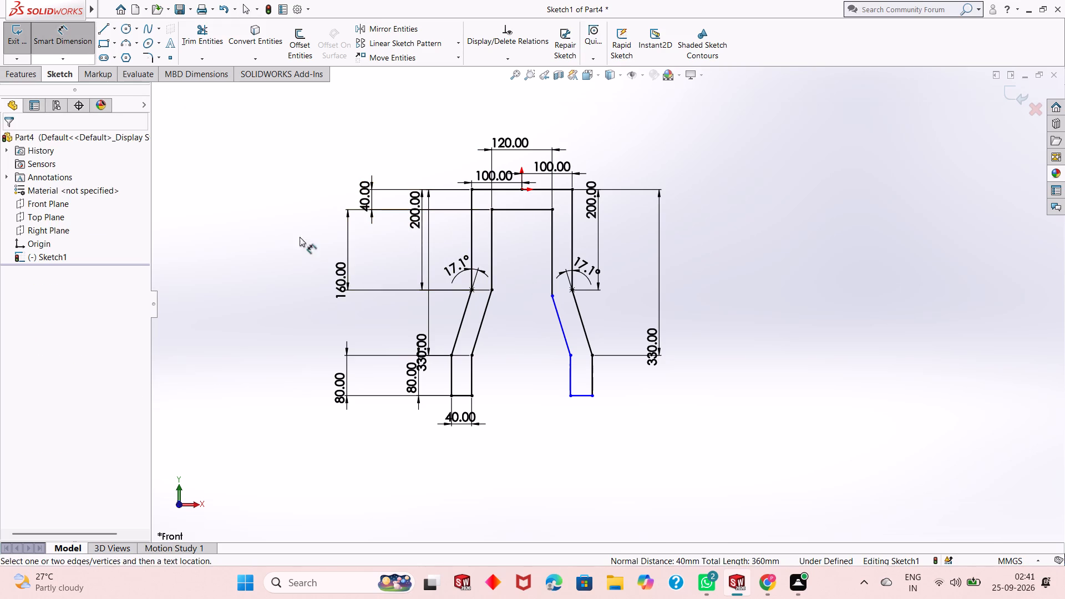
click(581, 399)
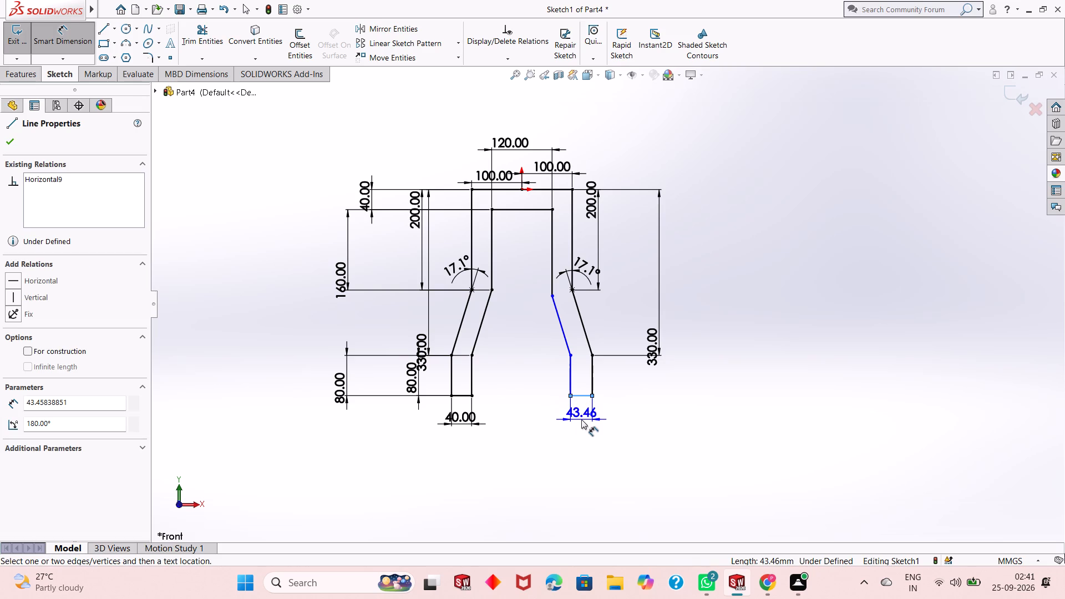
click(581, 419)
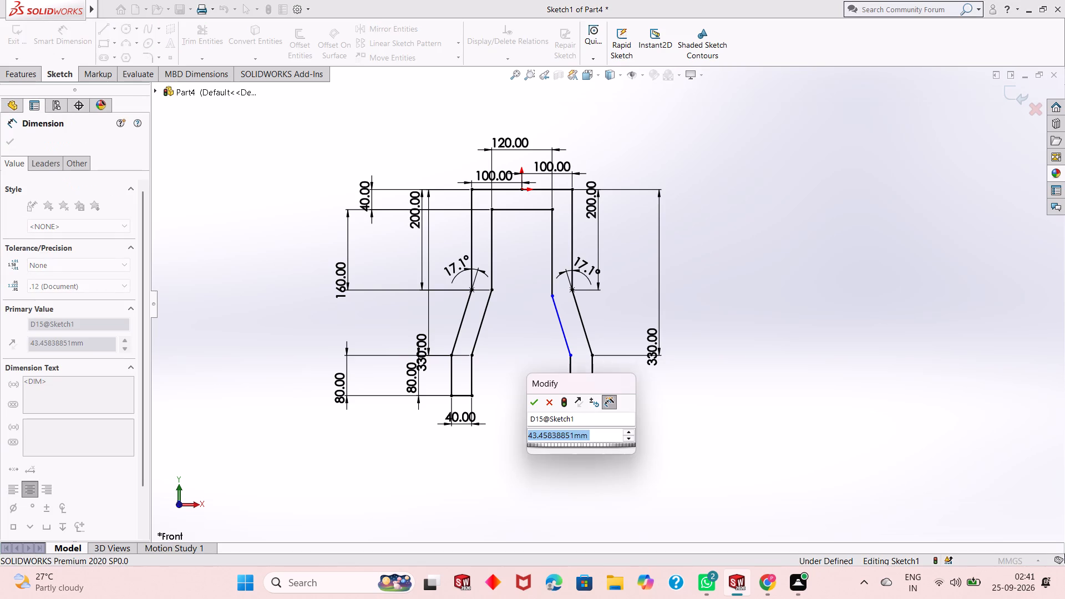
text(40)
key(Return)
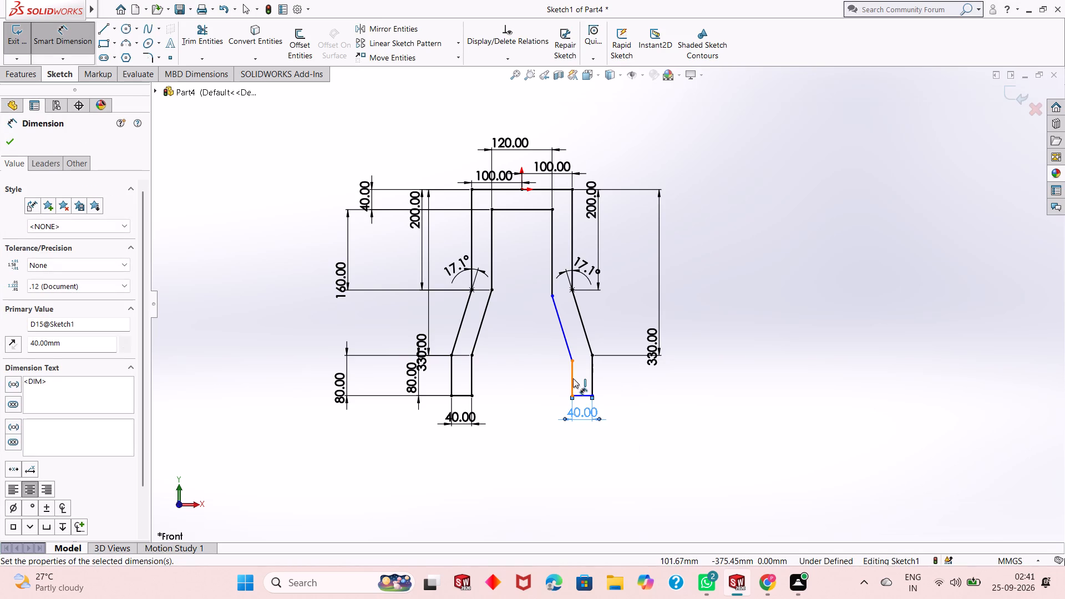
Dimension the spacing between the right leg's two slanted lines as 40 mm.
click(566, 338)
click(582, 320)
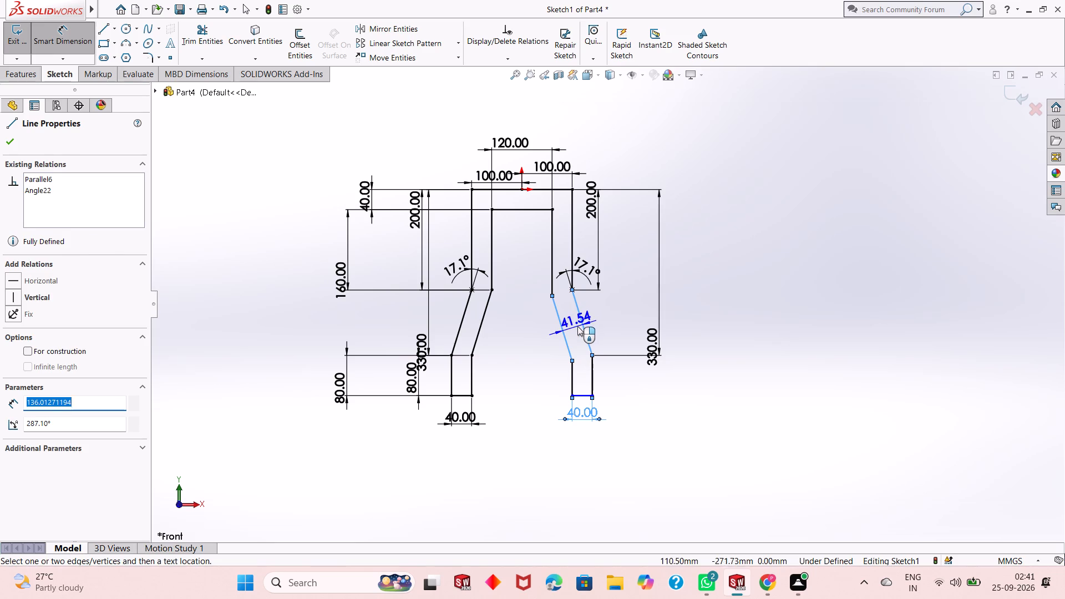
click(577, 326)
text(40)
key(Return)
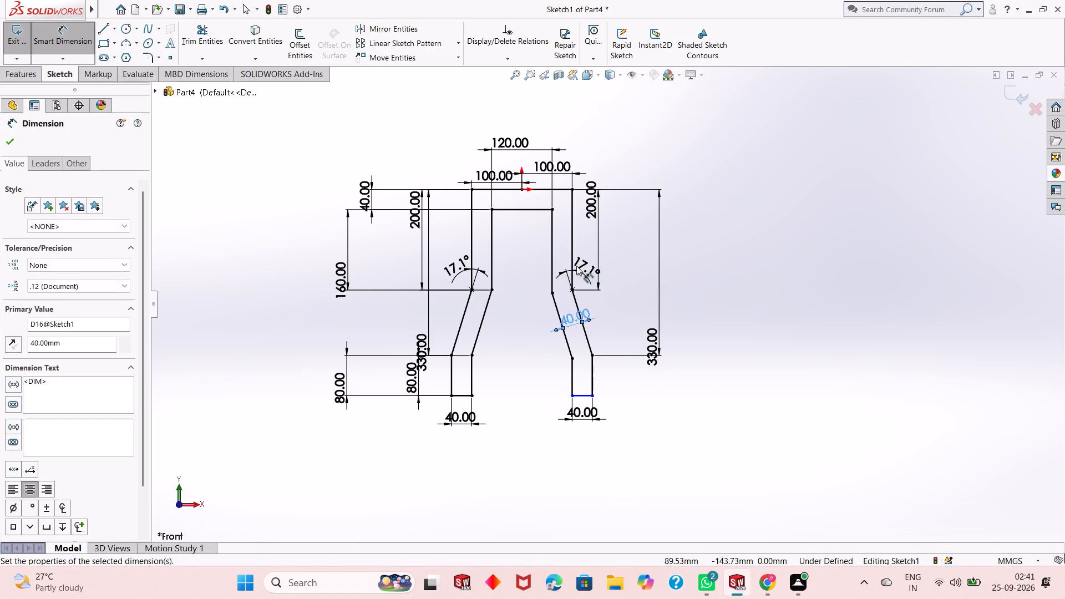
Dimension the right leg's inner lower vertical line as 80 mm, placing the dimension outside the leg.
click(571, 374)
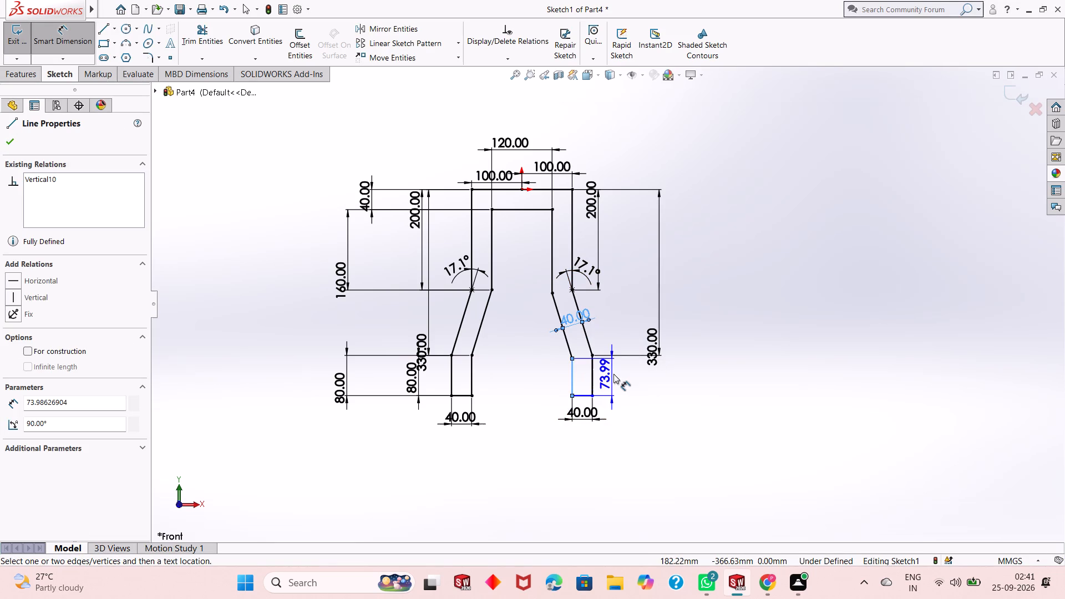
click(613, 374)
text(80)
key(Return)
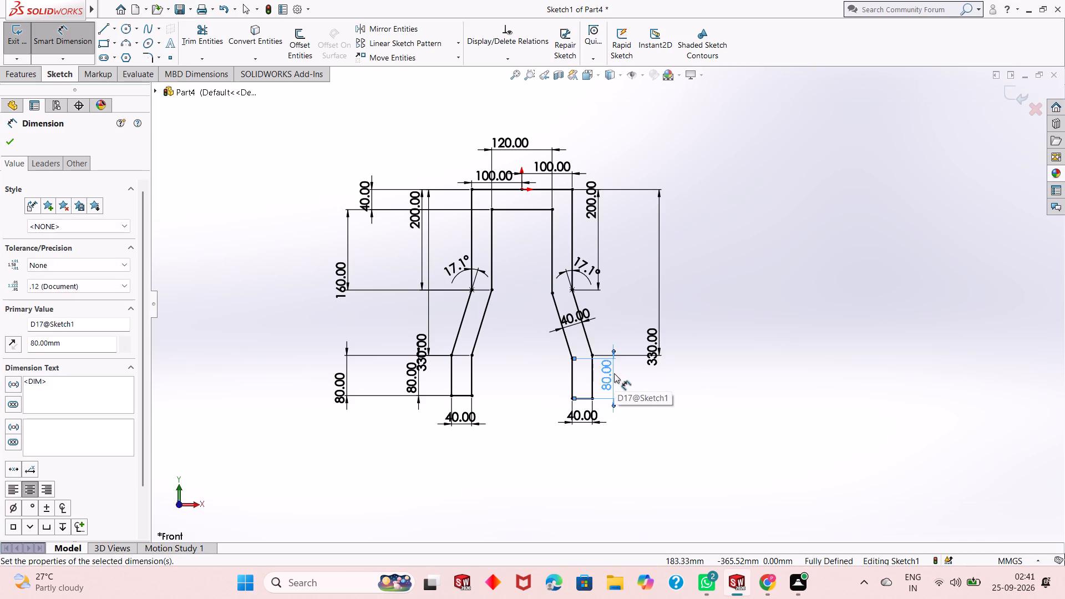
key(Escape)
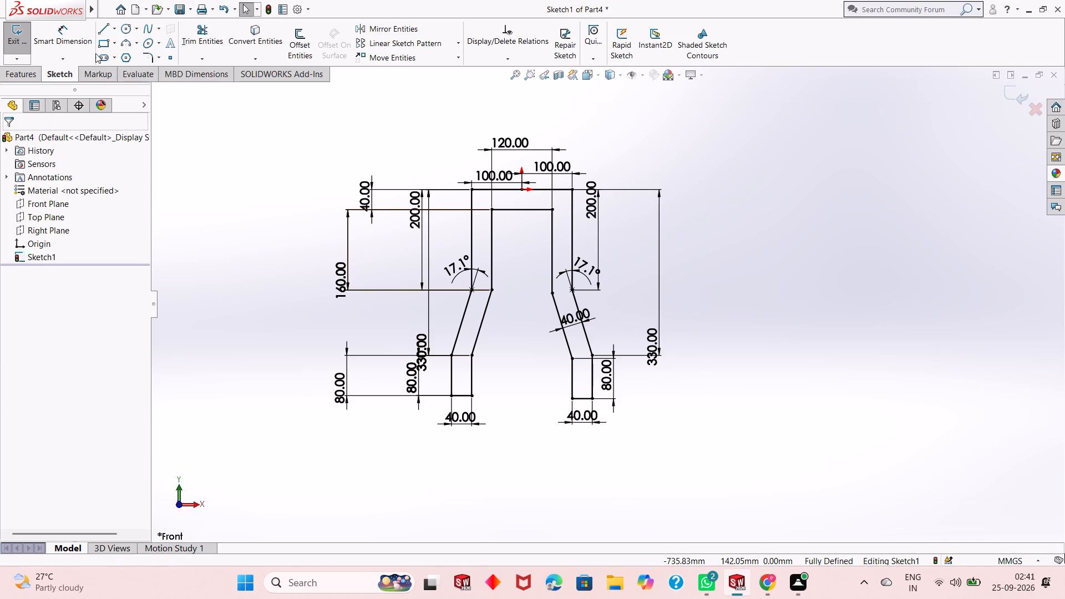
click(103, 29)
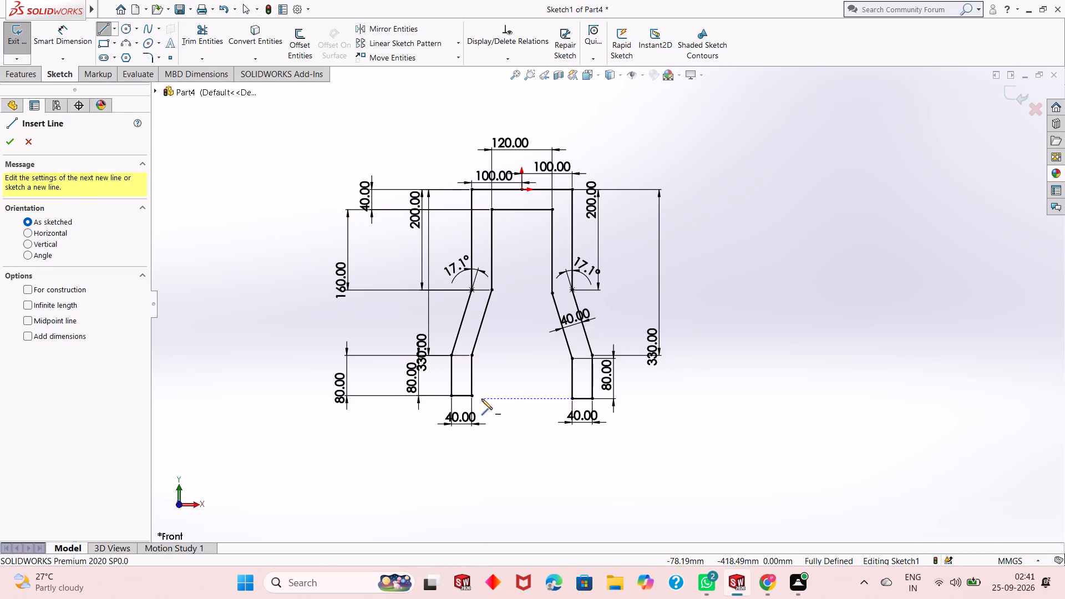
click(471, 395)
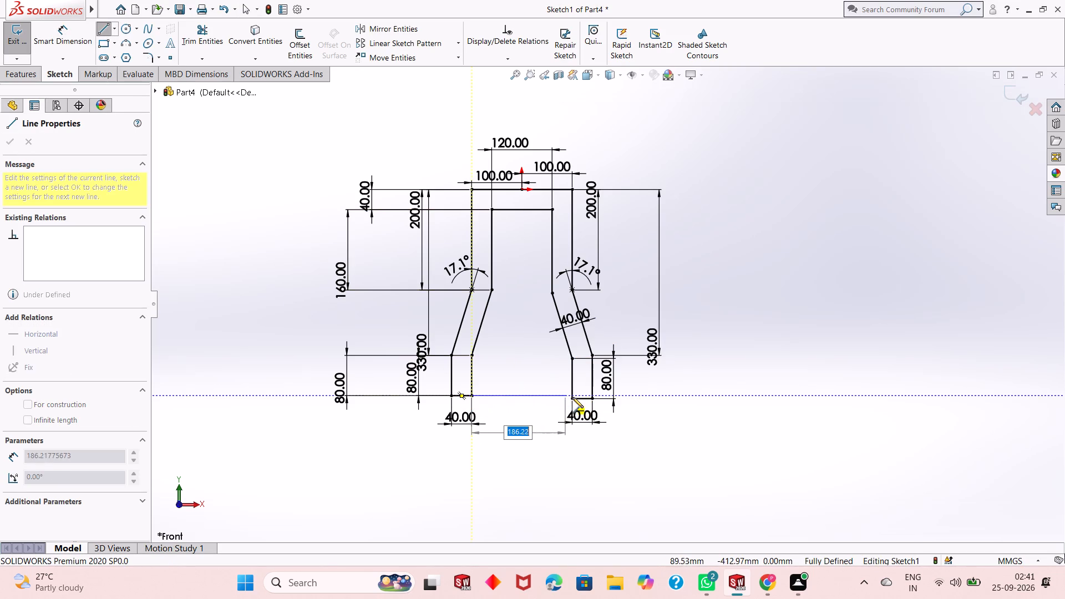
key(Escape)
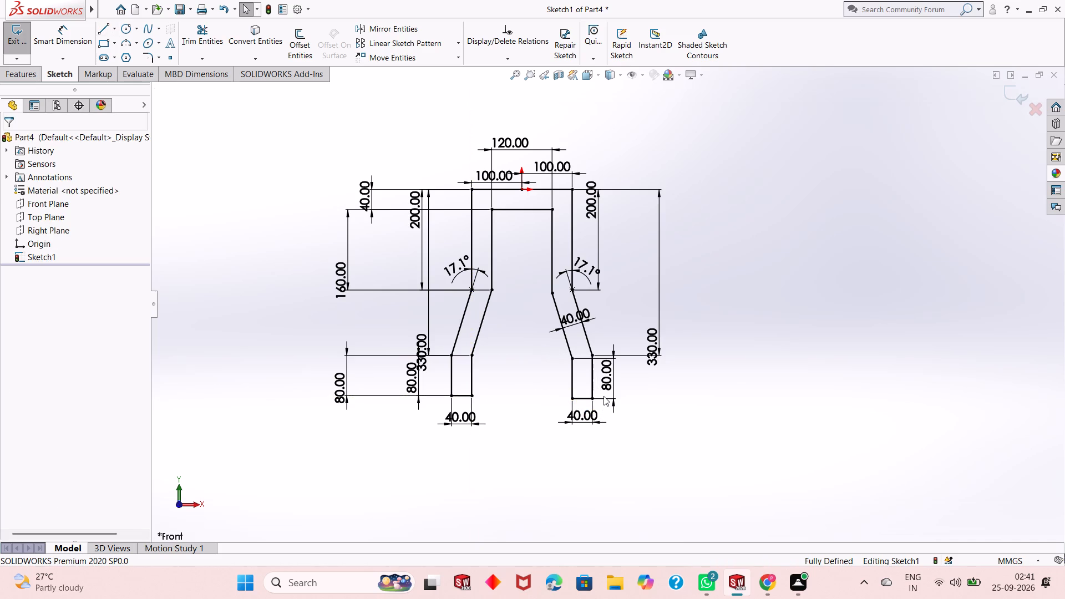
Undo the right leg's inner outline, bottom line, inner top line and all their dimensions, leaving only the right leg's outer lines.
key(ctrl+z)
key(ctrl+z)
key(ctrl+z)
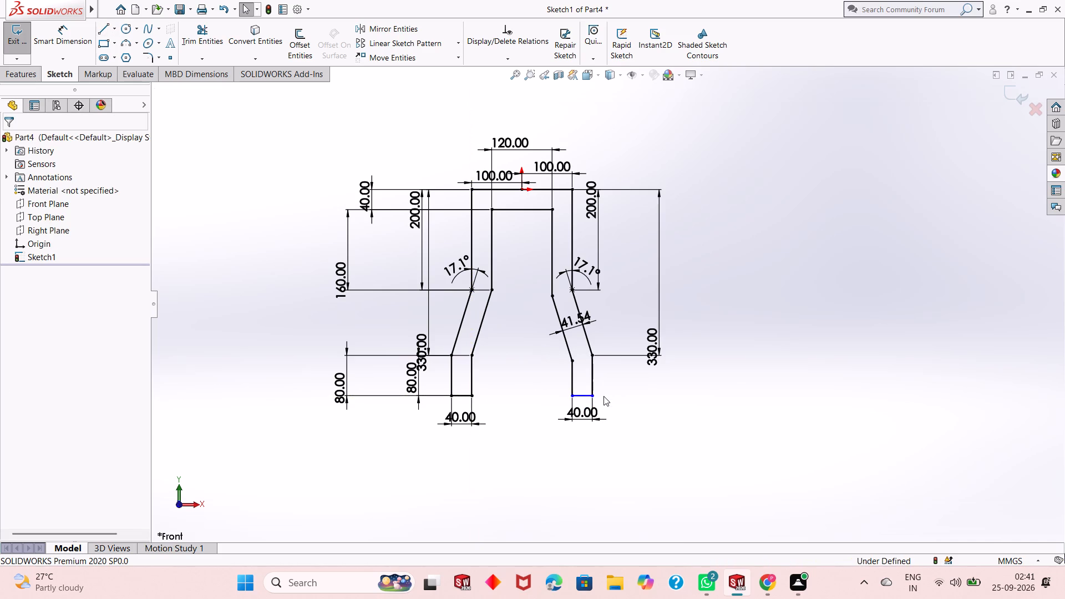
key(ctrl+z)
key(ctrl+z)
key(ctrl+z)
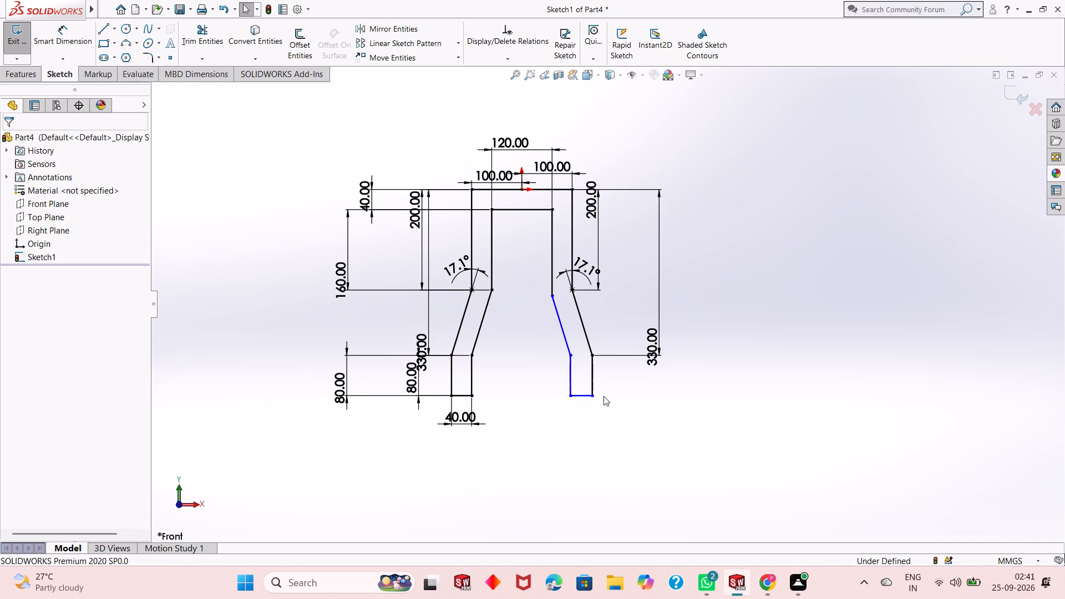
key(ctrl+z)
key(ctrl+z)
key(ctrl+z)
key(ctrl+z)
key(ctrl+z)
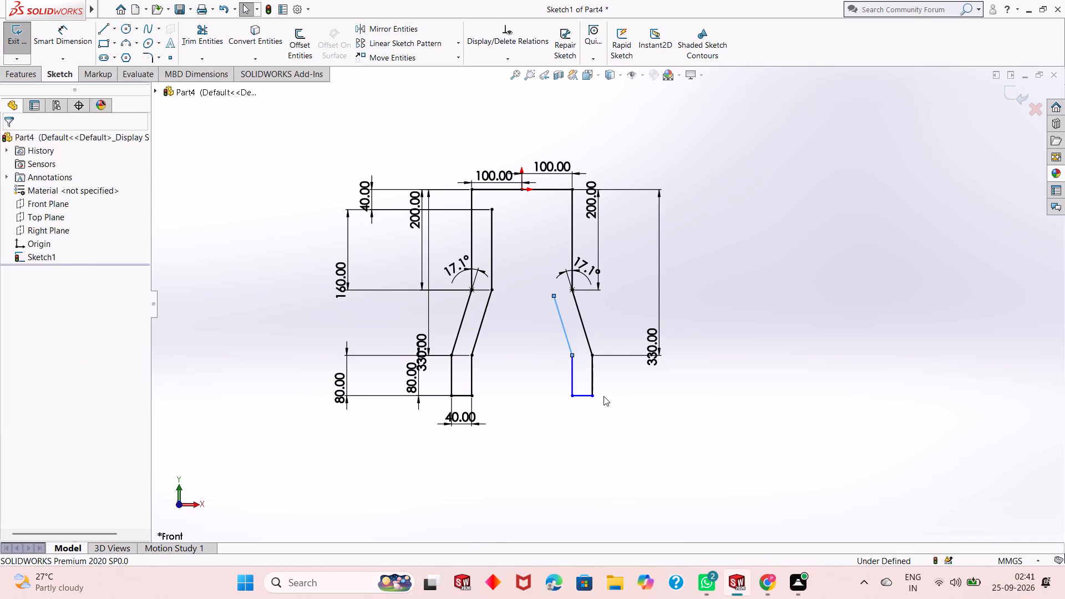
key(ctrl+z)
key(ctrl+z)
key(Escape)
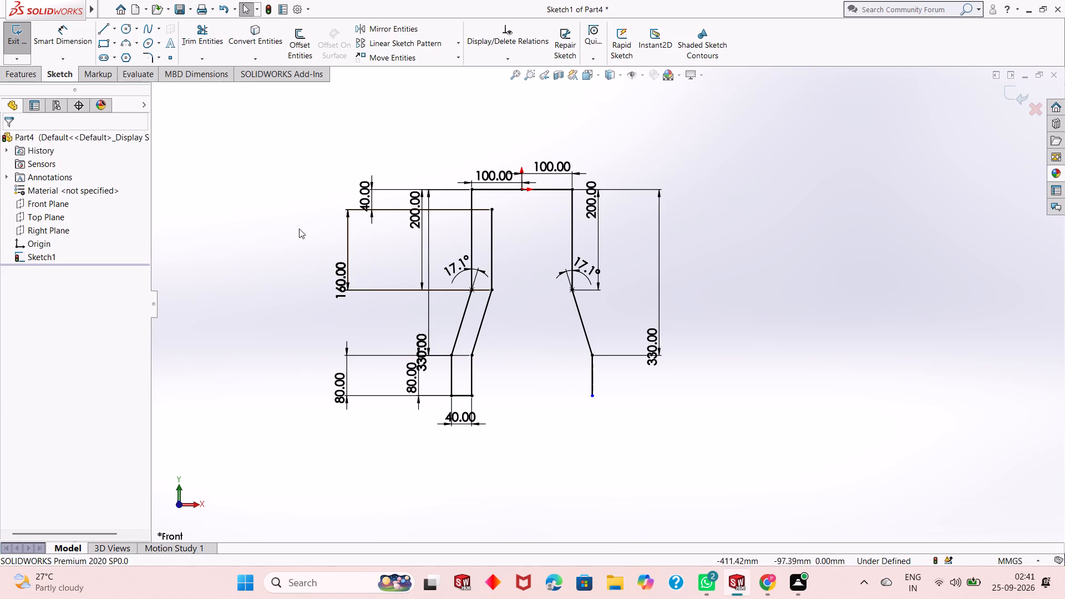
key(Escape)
Dimension the right leg's outer lower vertical line as 80 mm, placing the dimension outside the leg.
click(78, 38)
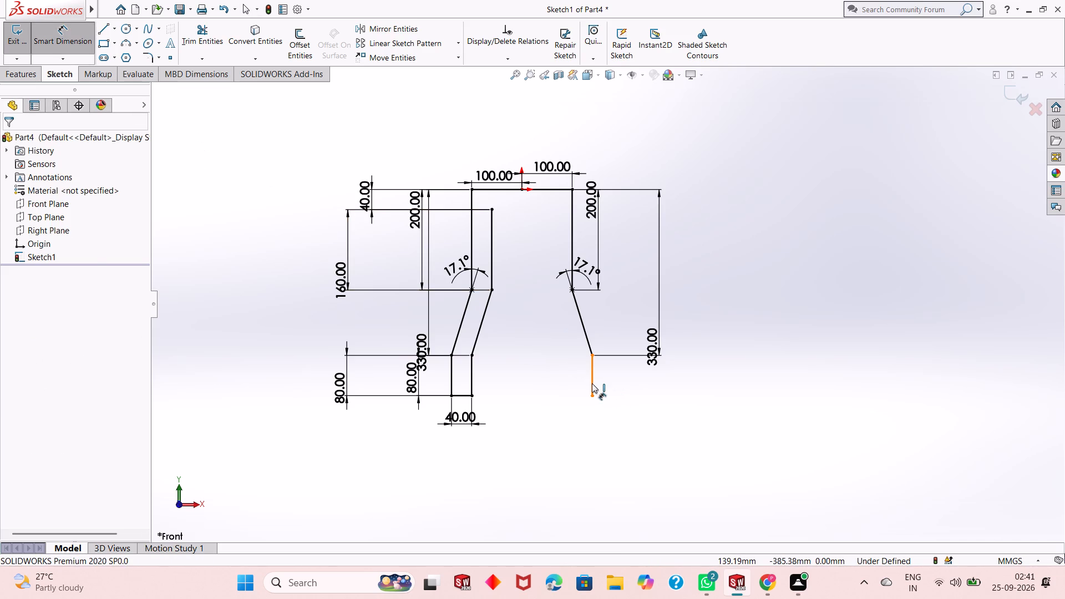
click(592, 383)
click(647, 379)
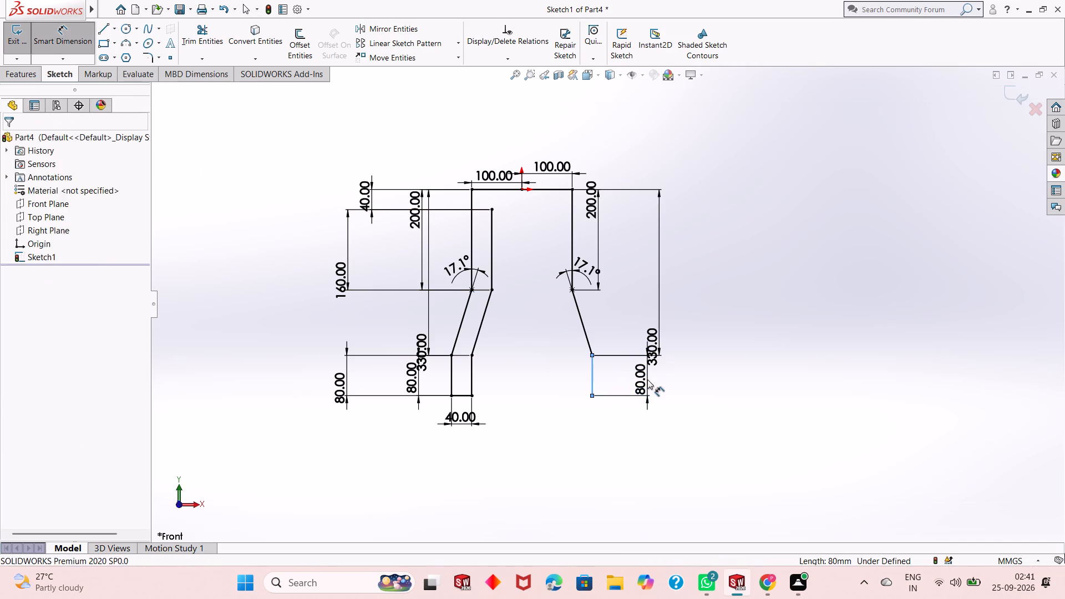
click(602, 367)
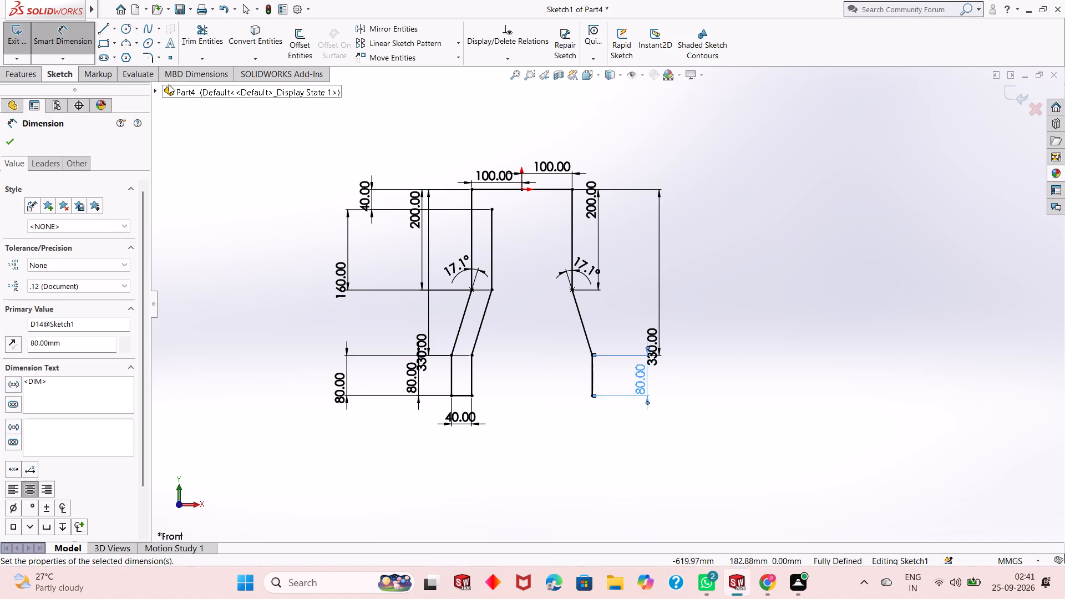
key(Escape)
Draw the right leg's 40 mm bottom line inward from the outer vertical, plus an 80 mm inner lower vertical line.
click(104, 28)
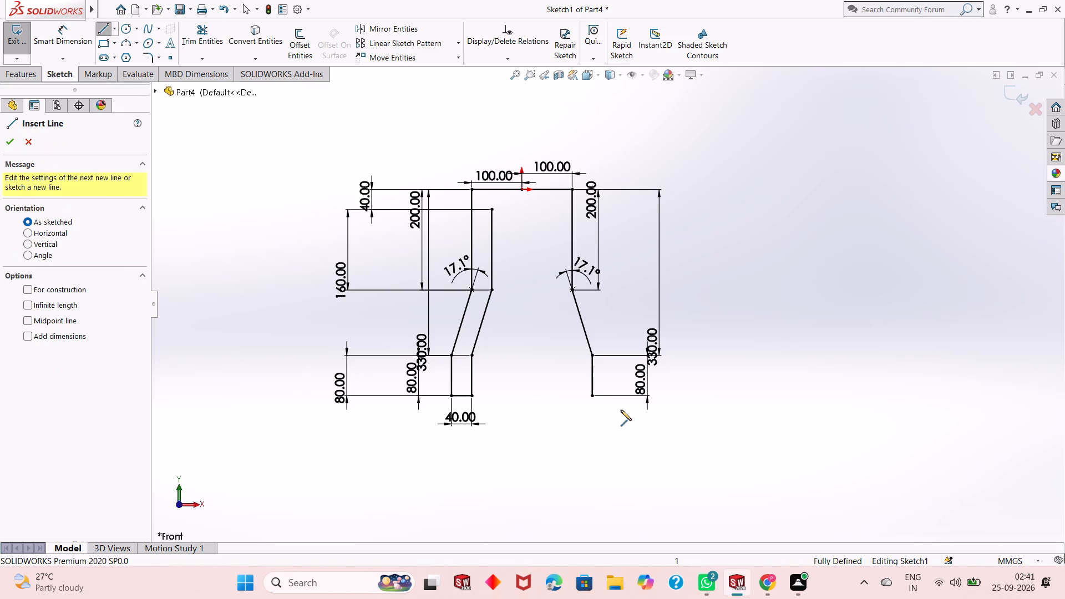
click(593, 395)
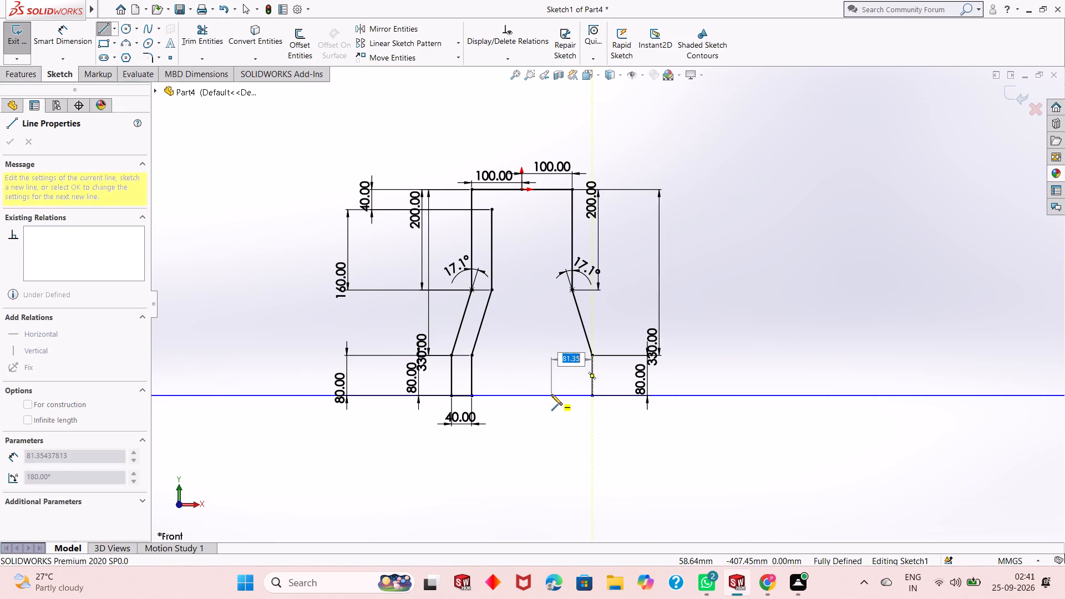
text(40)
key(Return)
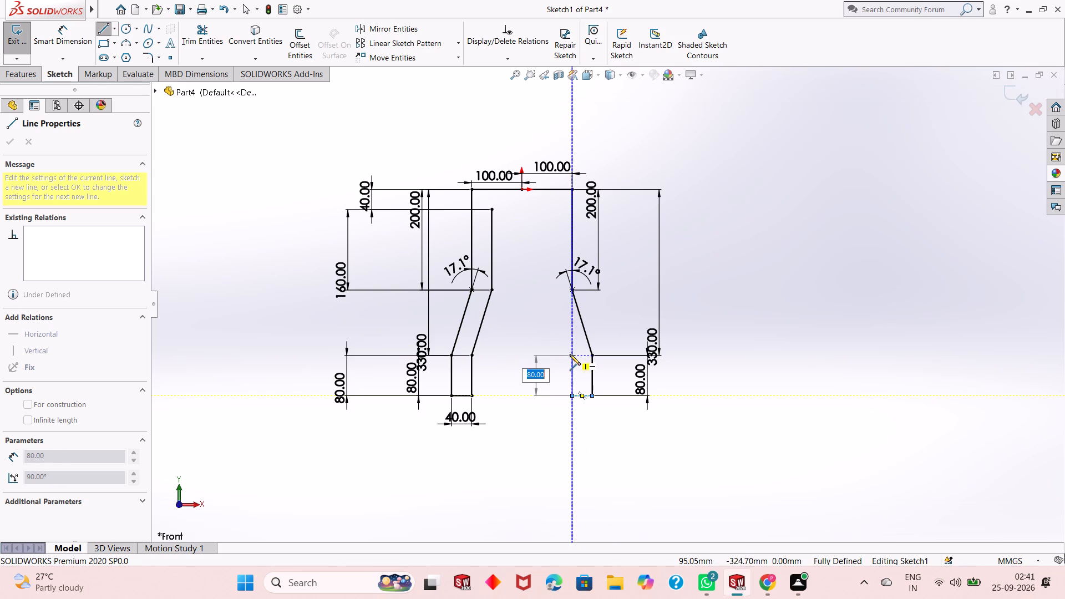
click(570, 356)
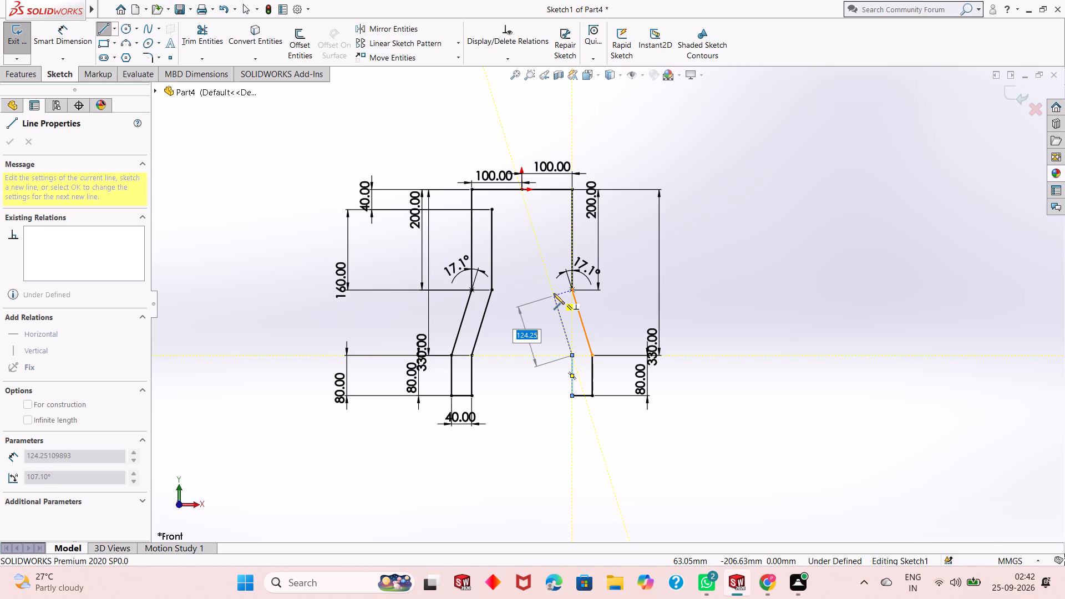
key(Escape)
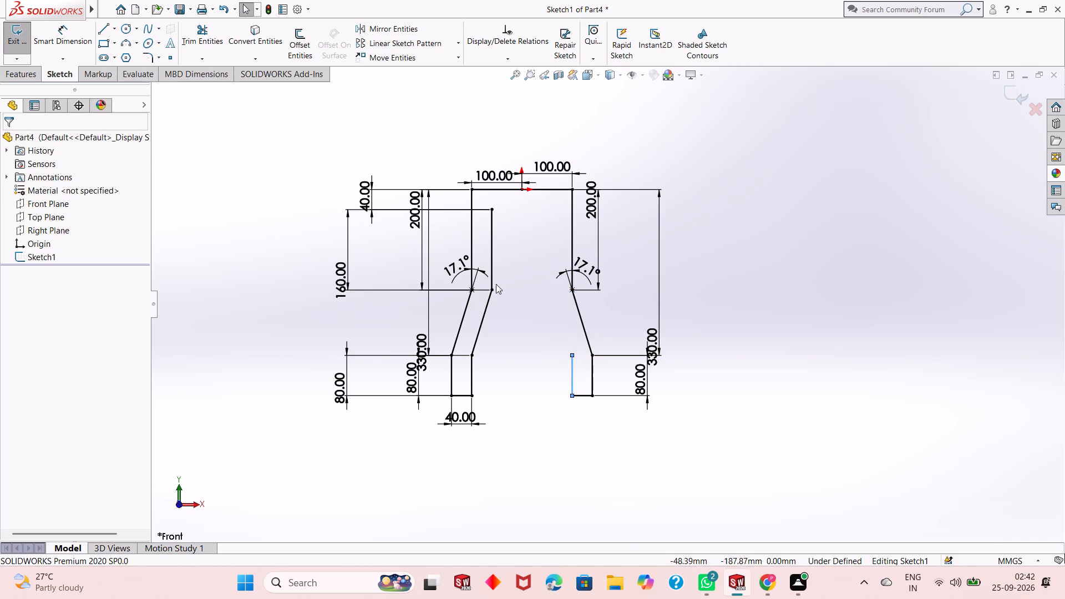
key(Escape)
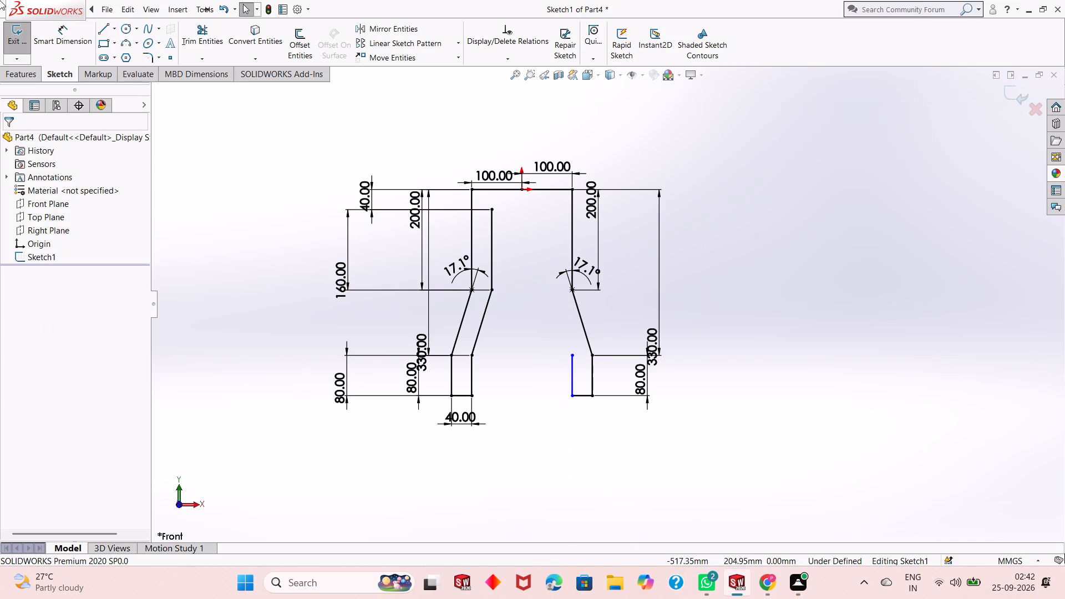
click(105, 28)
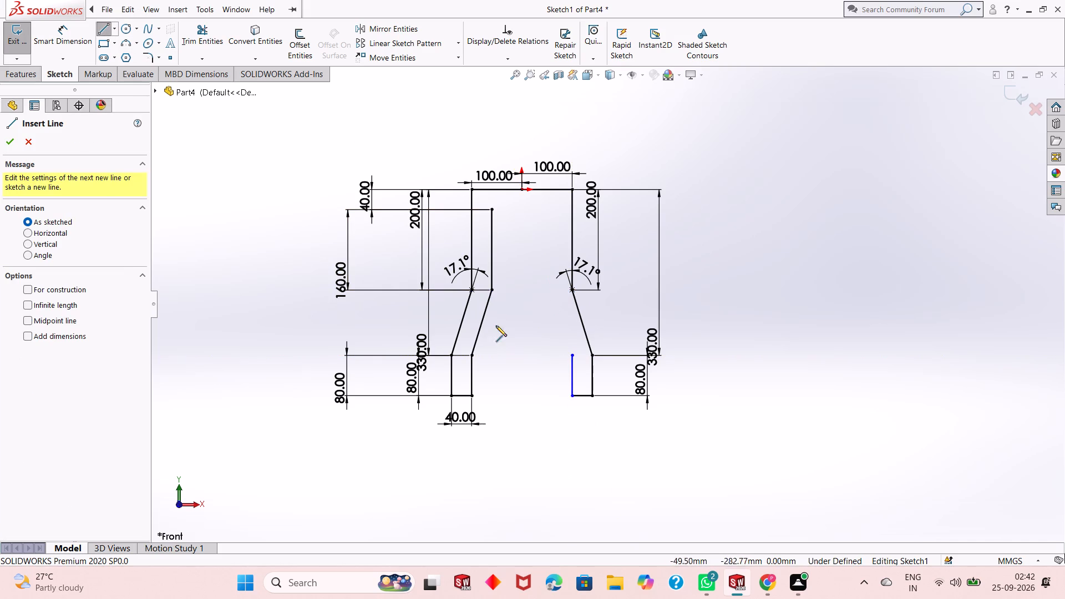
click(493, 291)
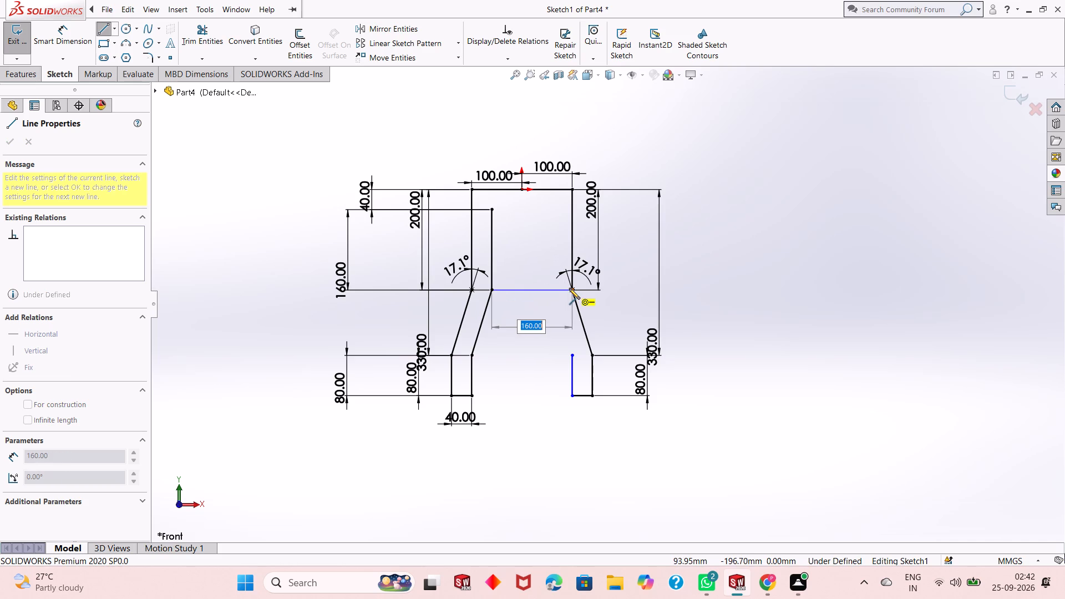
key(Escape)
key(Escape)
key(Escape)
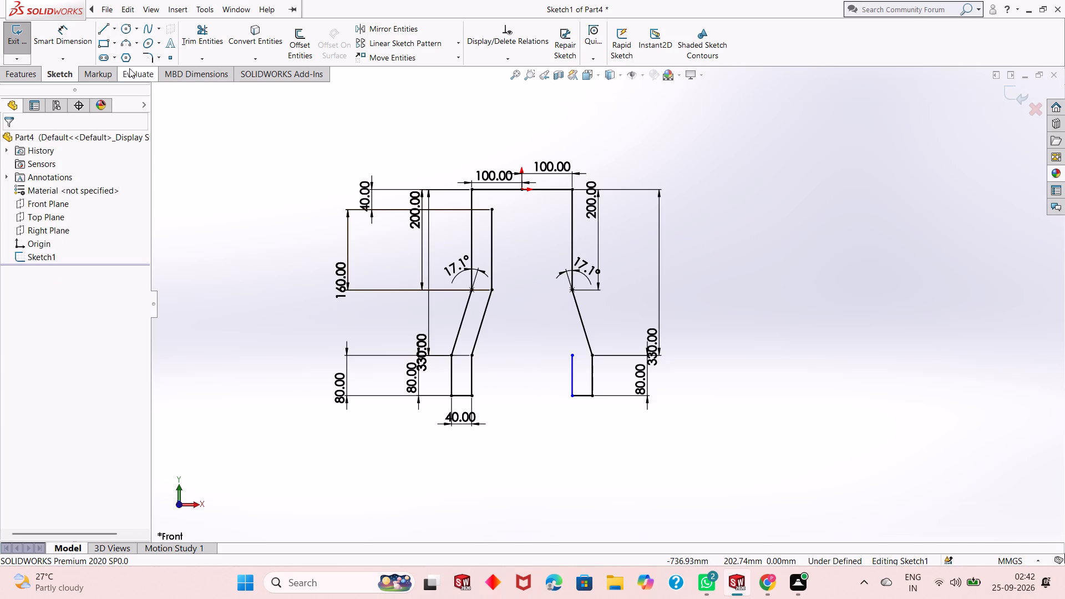
Draw the right leg's inner slanted line parallel to the outer one, a 160 mm vertical, and a 120 mm horizontal closing onto the left leg.
click(102, 28)
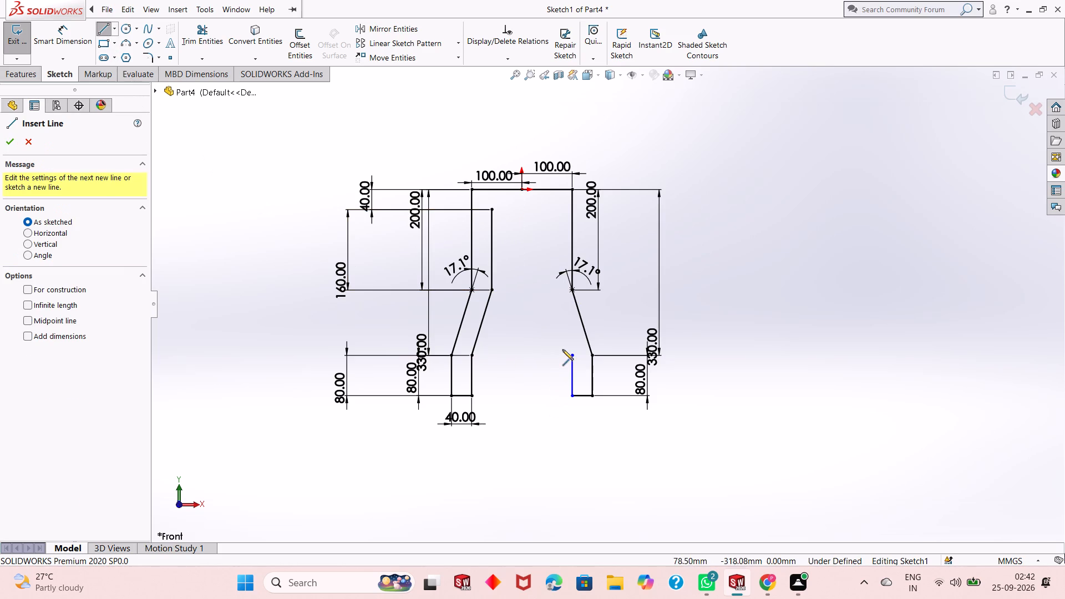
click(571, 356)
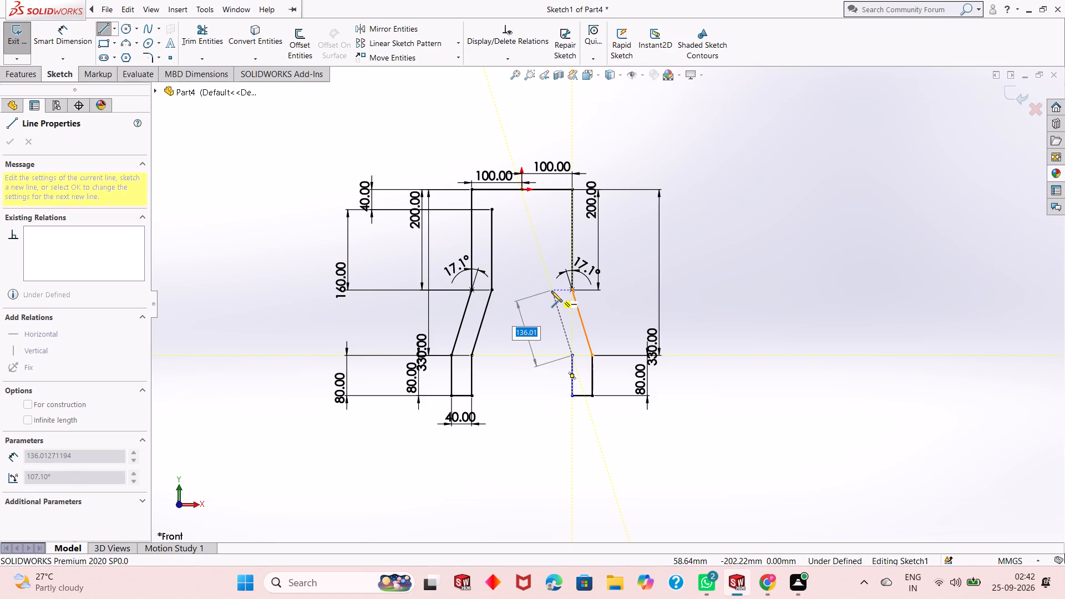
click(551, 291)
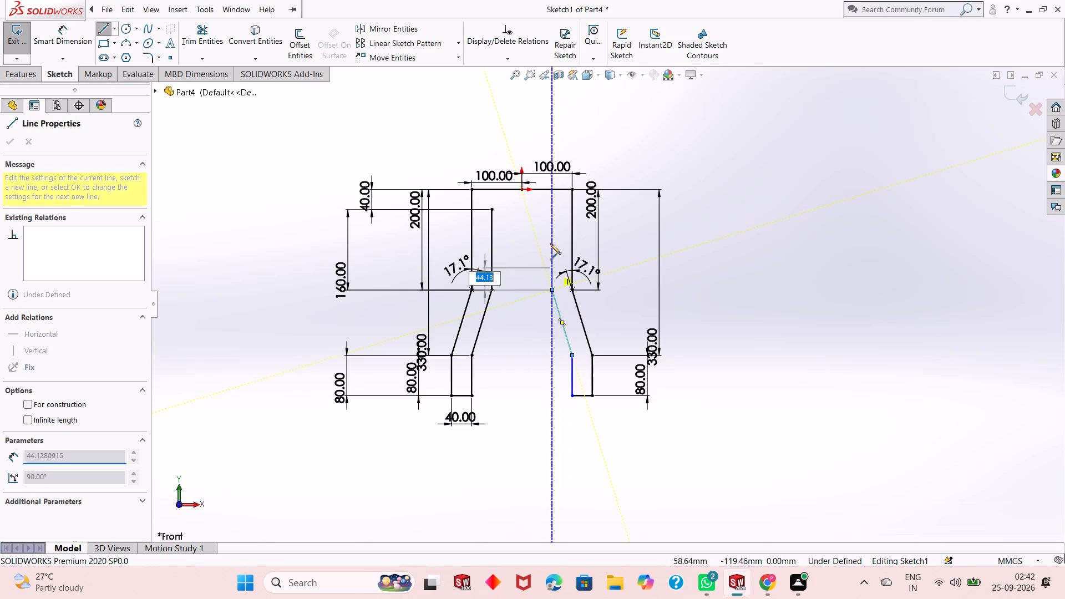
click(555, 211)
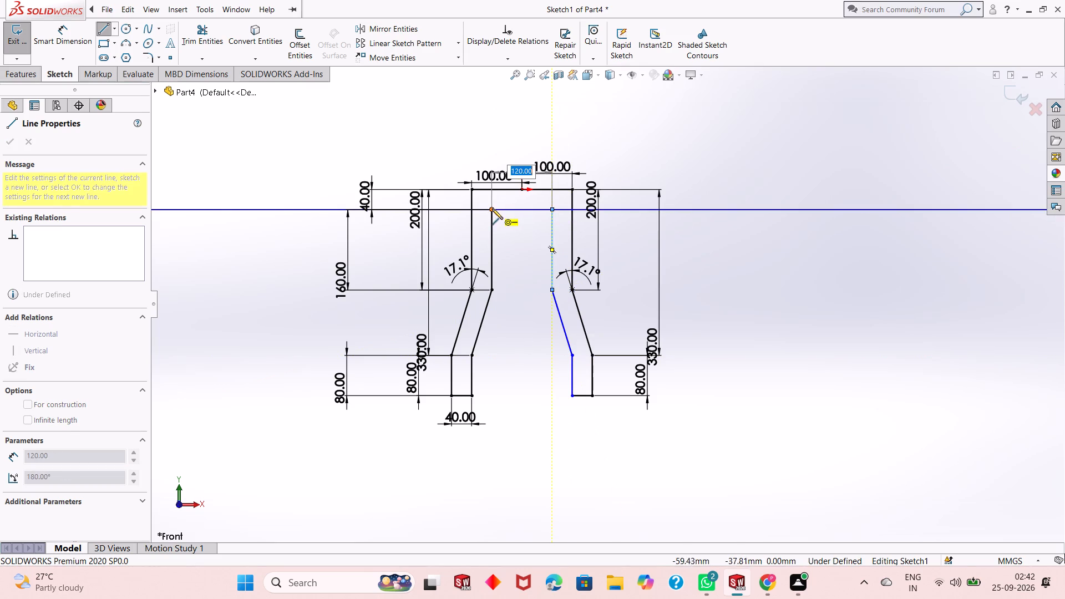
click(492, 209)
right_click(527, 247)
click(541, 257)
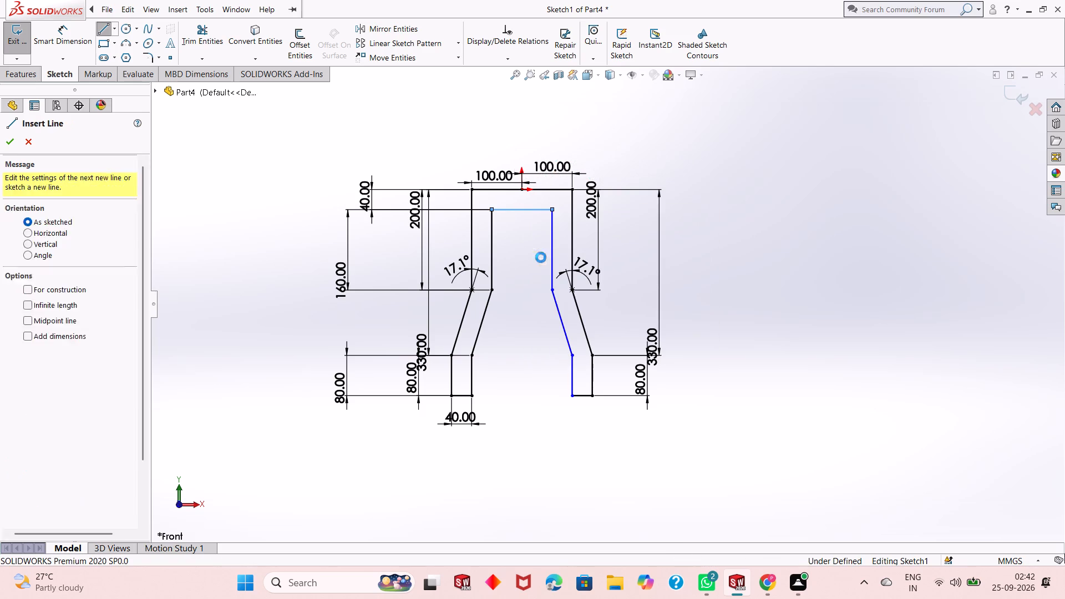
Dimension the right leg's bottom line as 40 mm, placing the dimension below it.
click(75, 42)
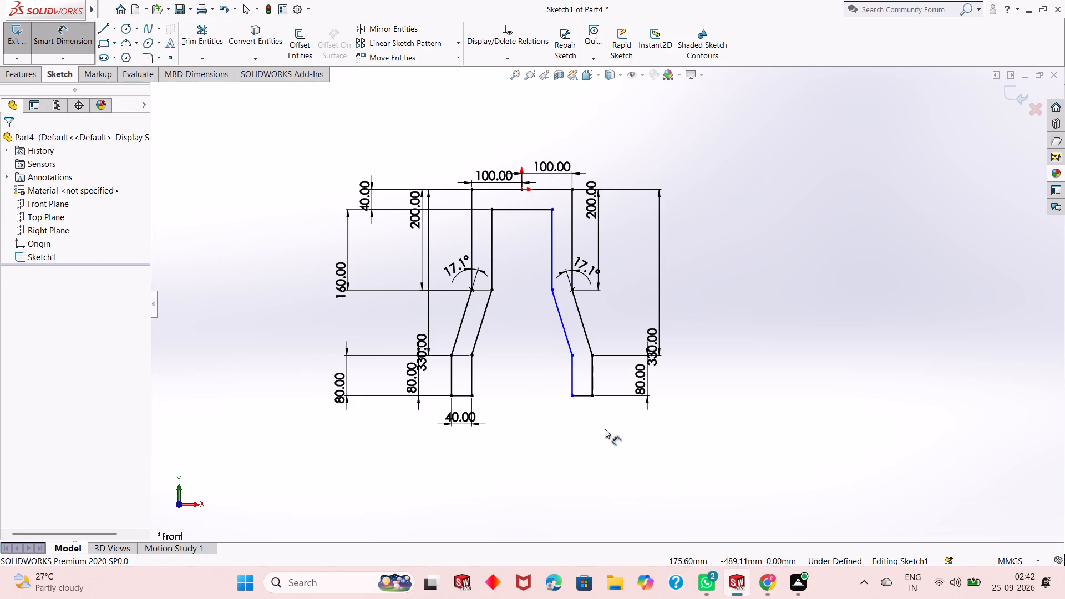
click(586, 396)
click(583, 413)
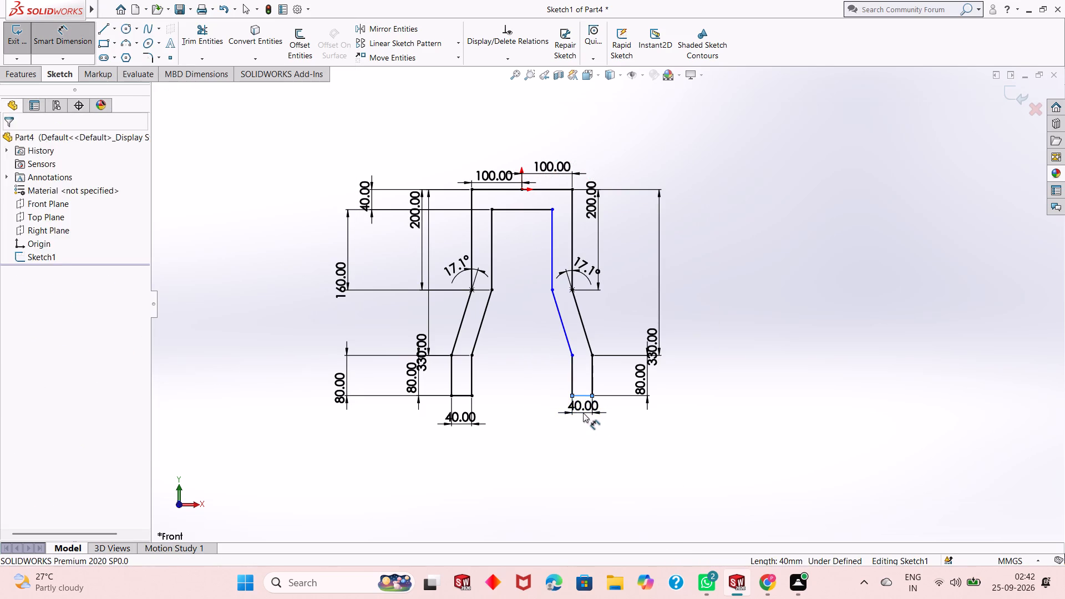
click(535, 396)
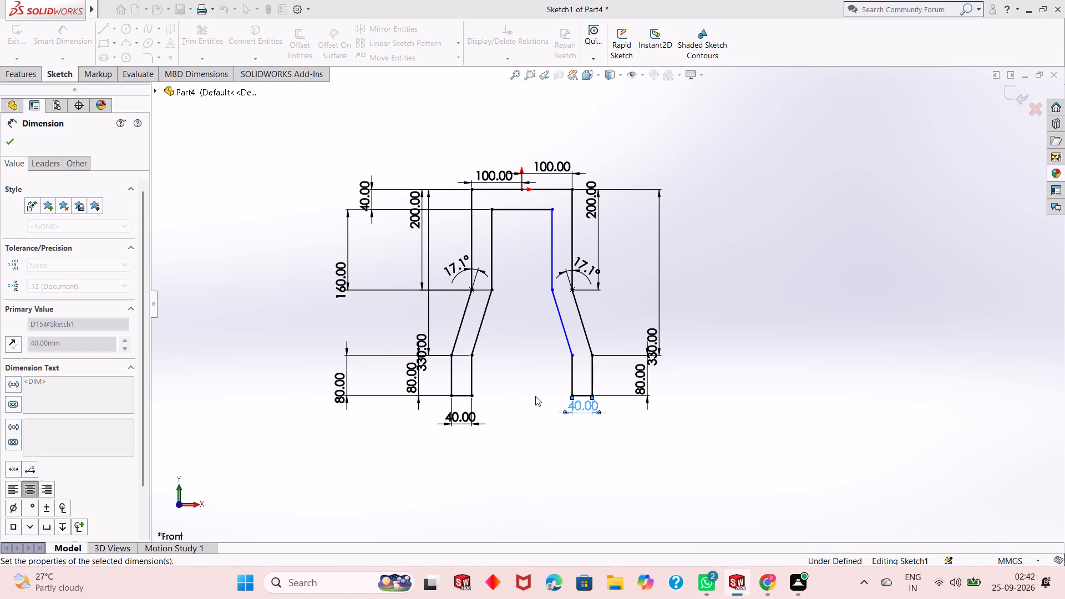
Dimension the right leg's inner lower vertical line as 80 mm, placing the dimension between the legs.
click(574, 373)
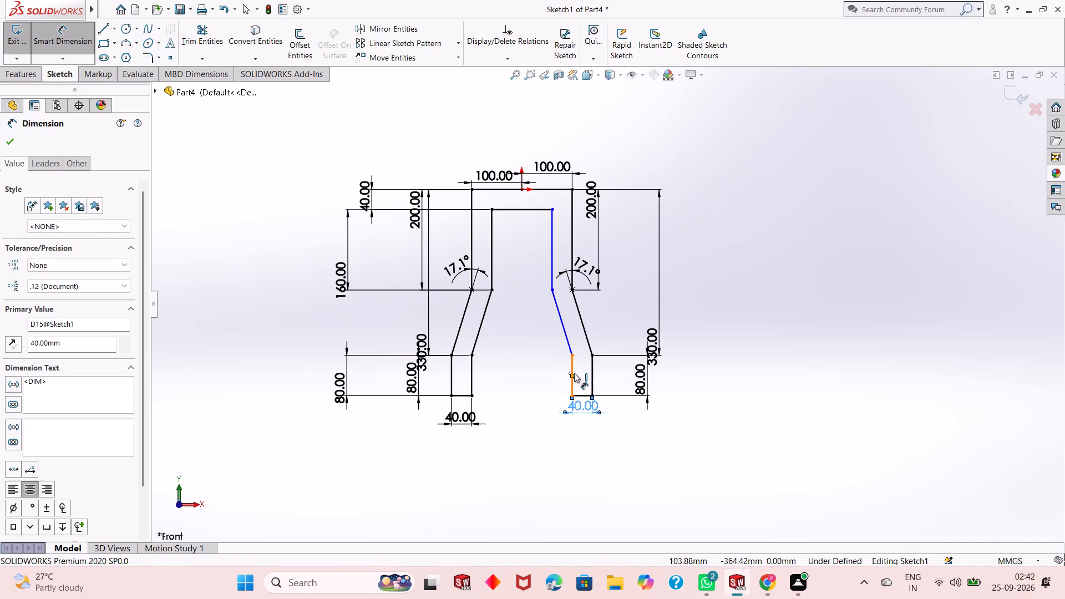
click(547, 375)
click(499, 358)
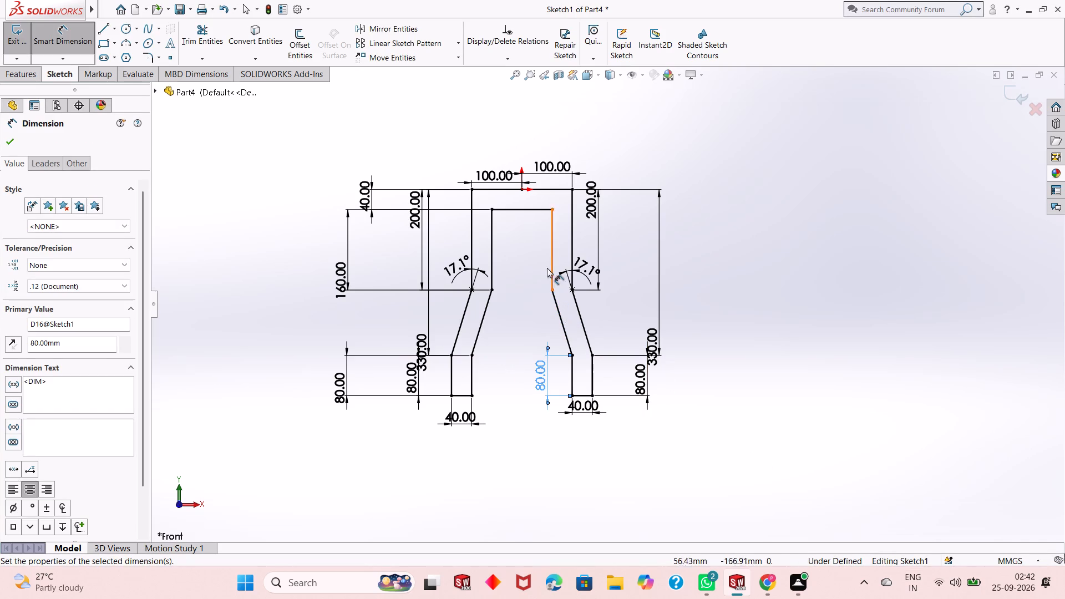
Dimension the right leg's inner upper vertical line as 160 mm, placing the dimension outside the profile.
click(554, 242)
click(693, 233)
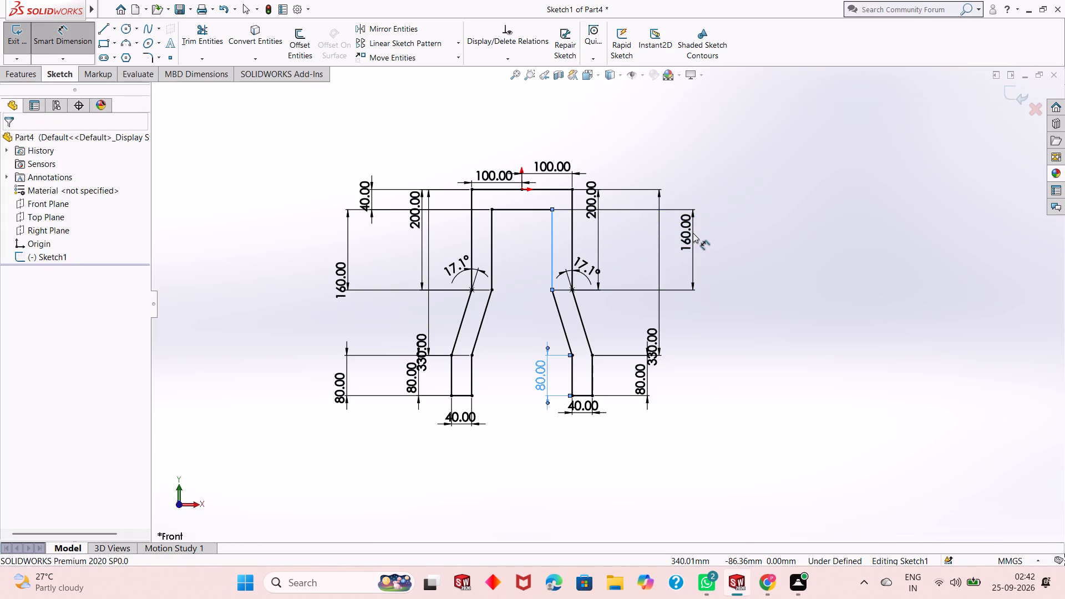
click(643, 220)
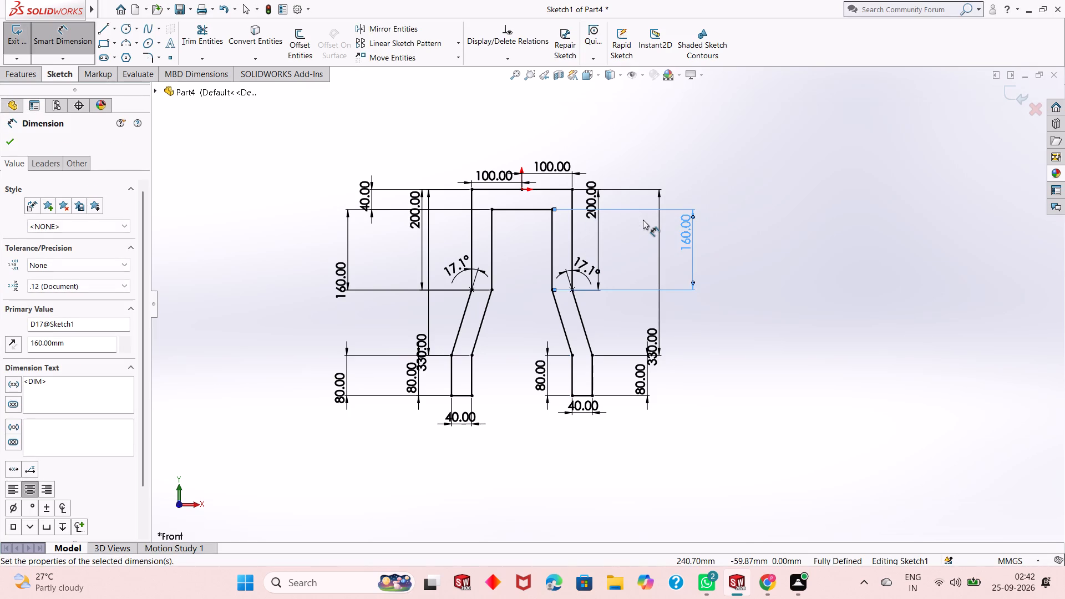
right_click(700, 174)
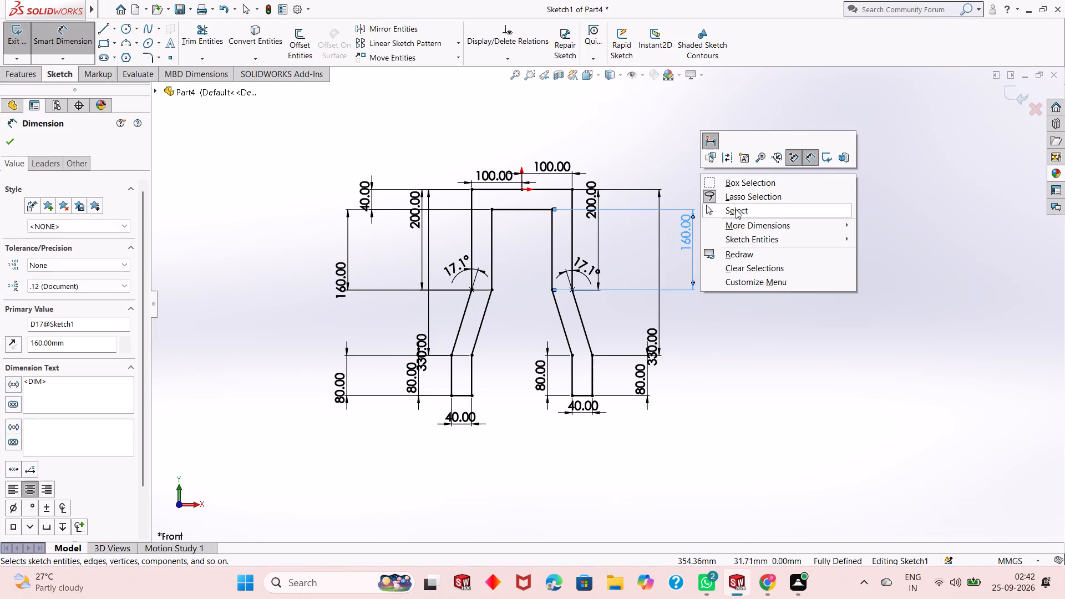
click(737, 211)
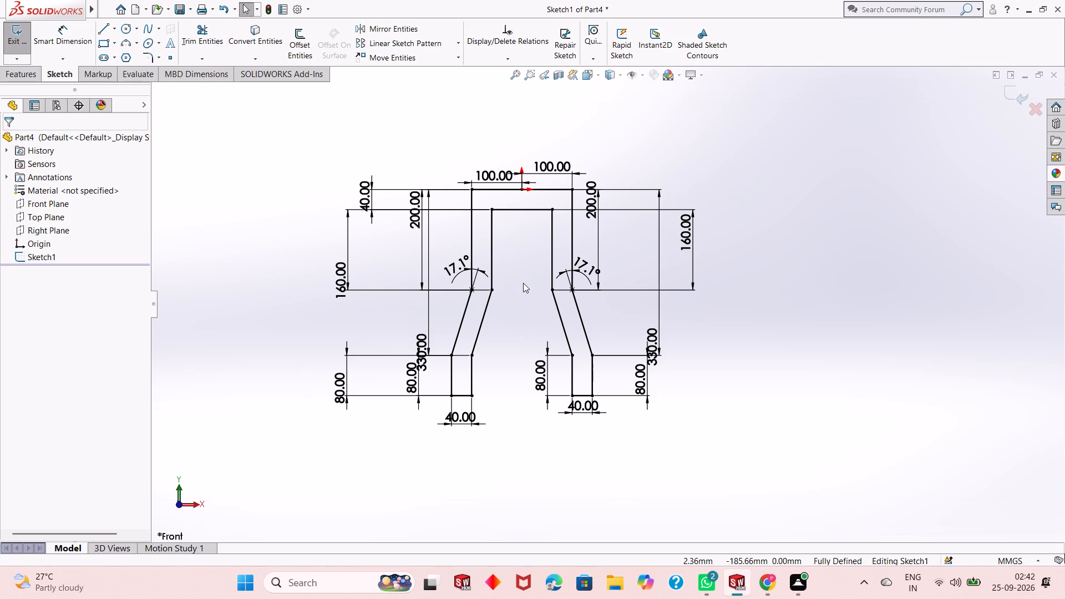
Inspect the closed two-legged profile sketch and its dimensions.
scroll(523, 283, up, 1)
scroll(542, 274, down, 2)
scroll(542, 274, up, 1)
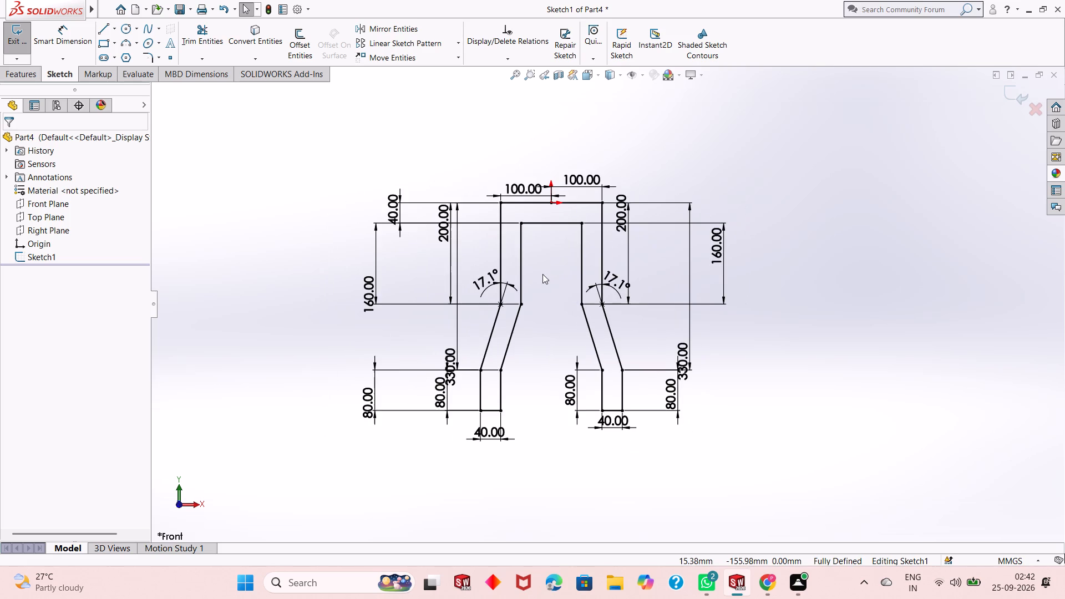
scroll(618, 334, down, 1)
scroll(548, 330, up, 1)
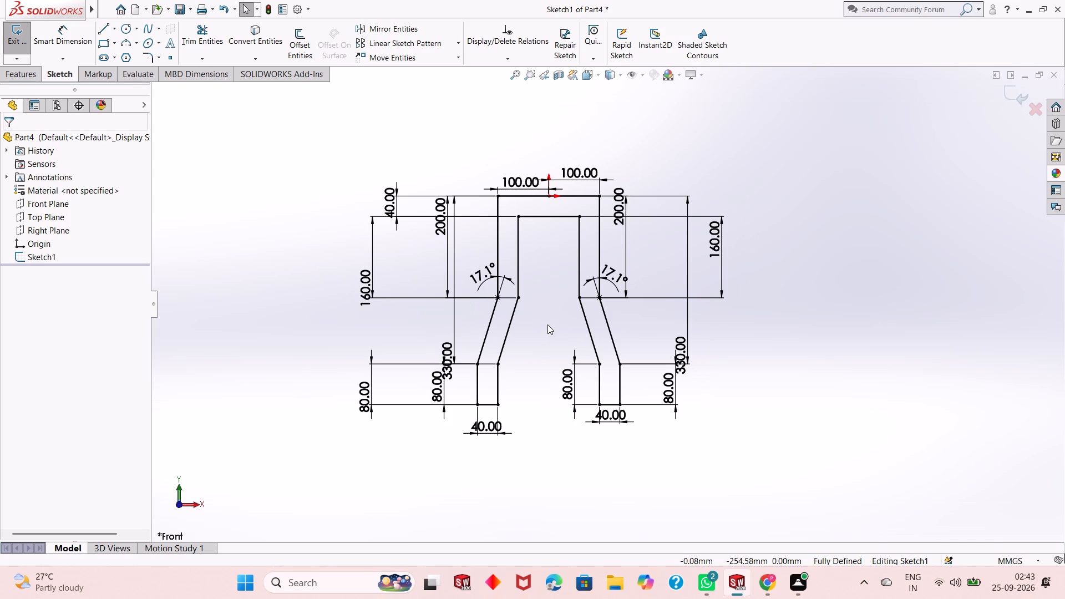
scroll(544, 285, down, 2)
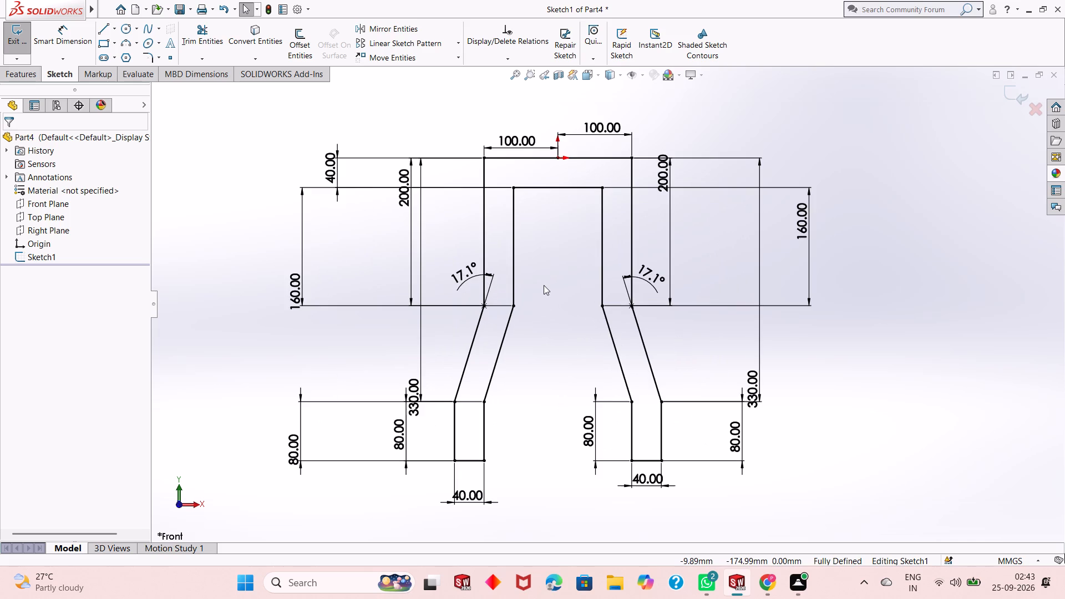
scroll(543, 283, up, 2)
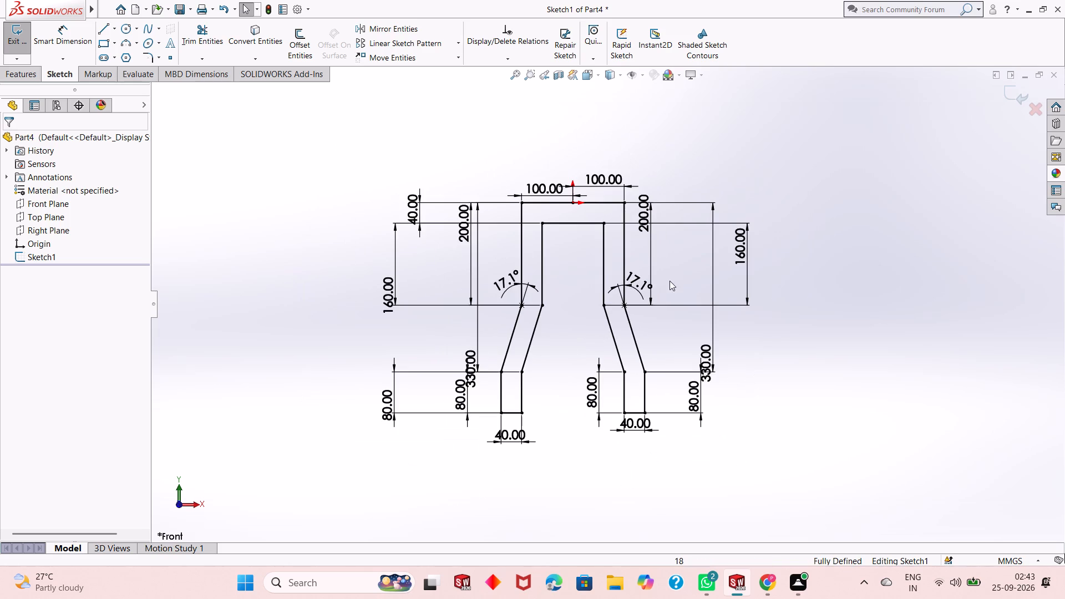
scroll(667, 288, down, 2)
scroll(527, 296, up, 1)
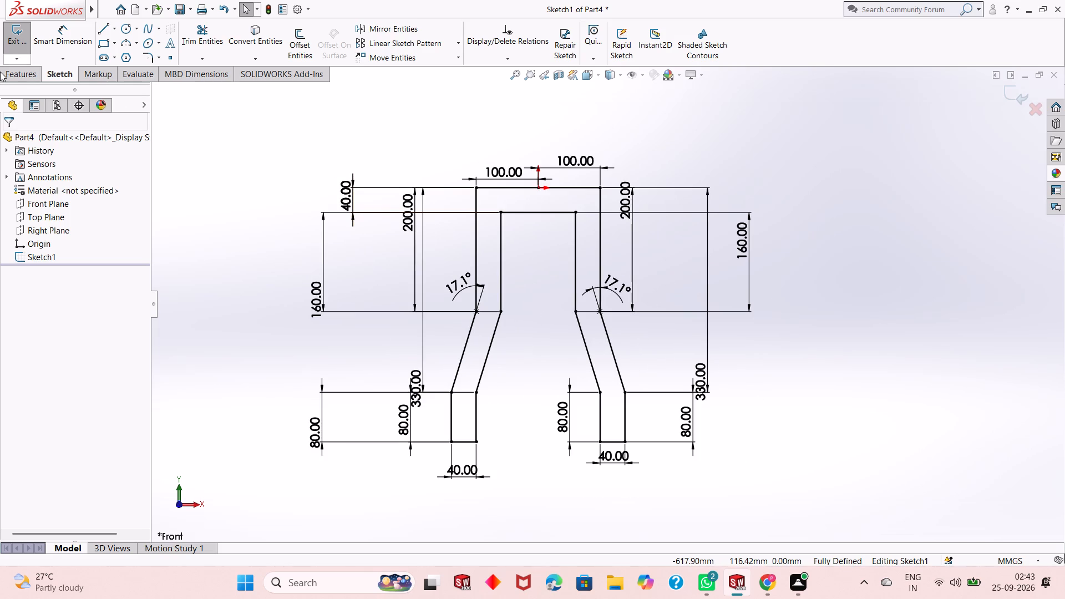
Extrude the two-legged profile as a blind boss 200 mm deep in the reversed direction from the sketch plane.
click(27, 72)
click(23, 43)
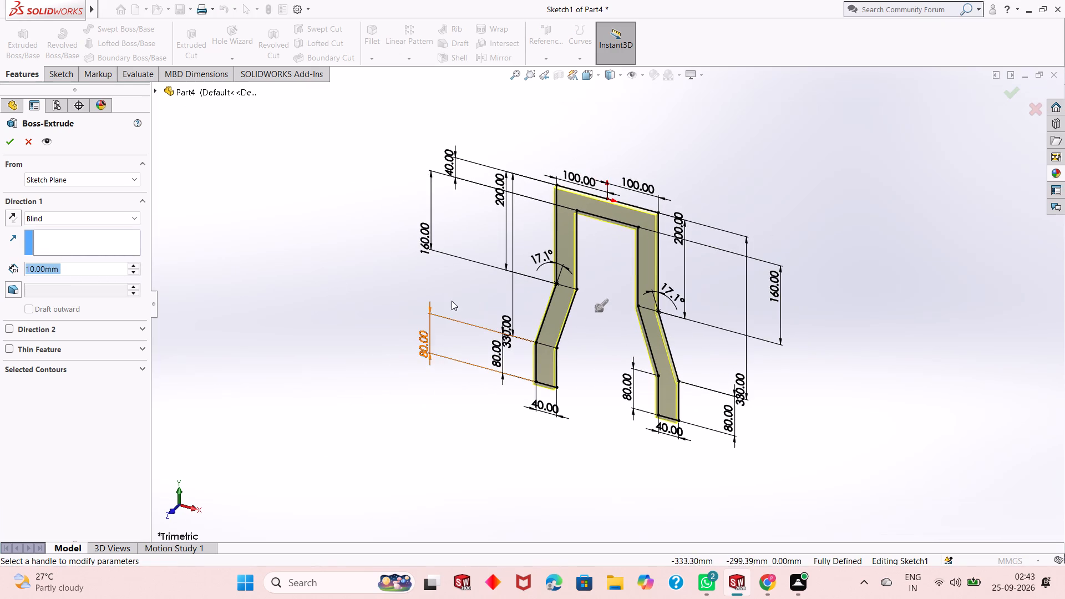
click(12, 215)
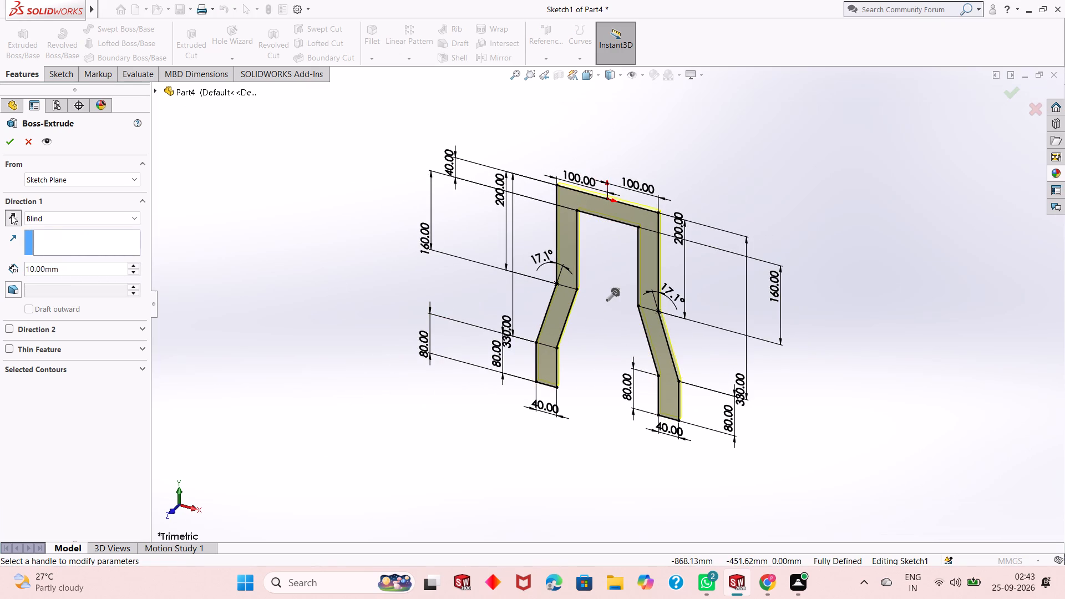
double_click(64, 268)
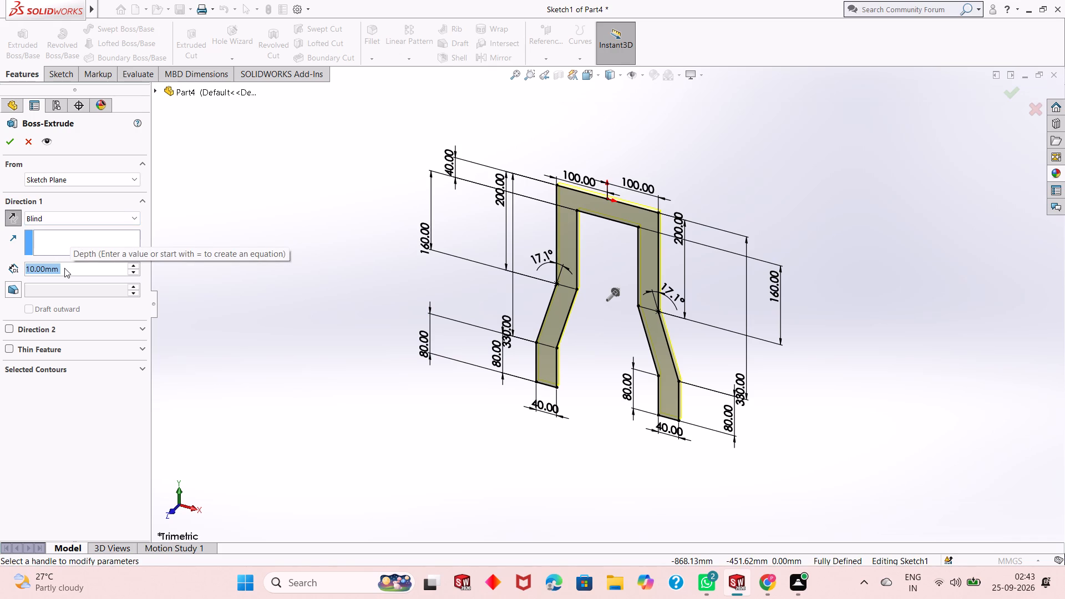
text(200)
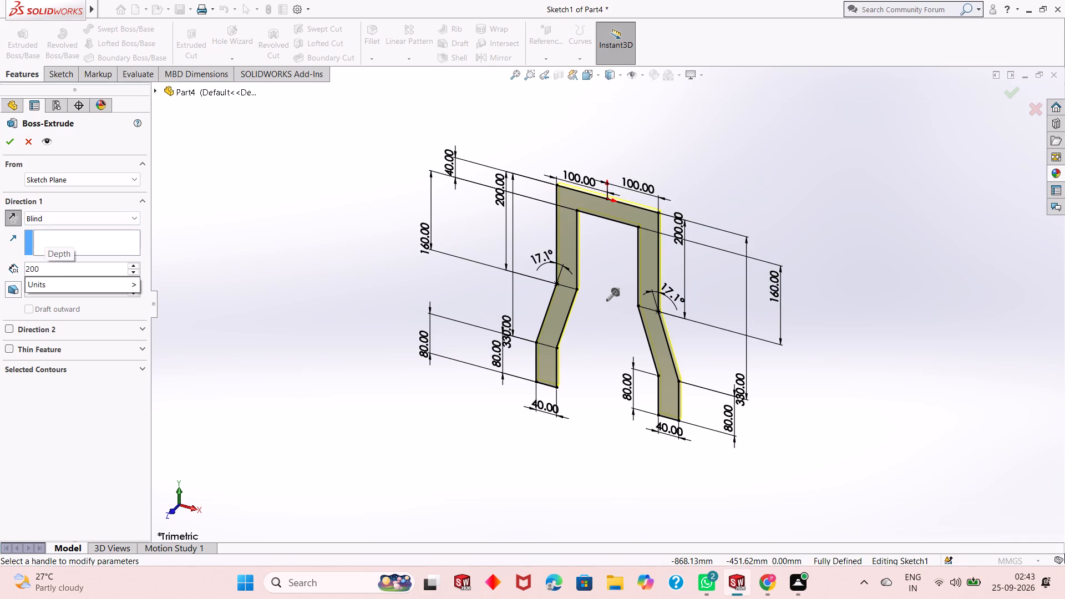
key(Return)
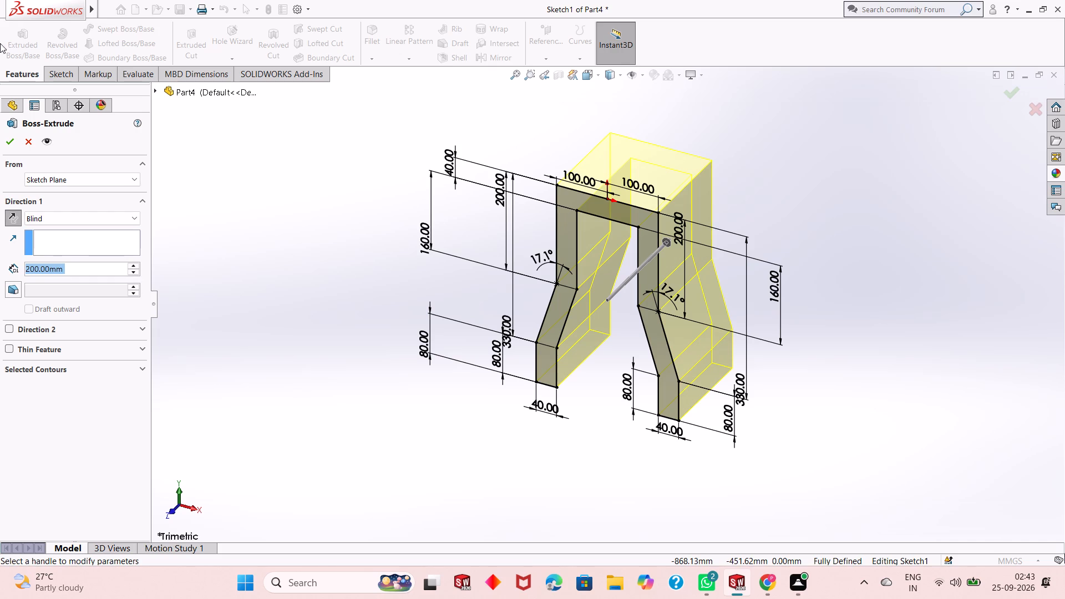
click(8, 146)
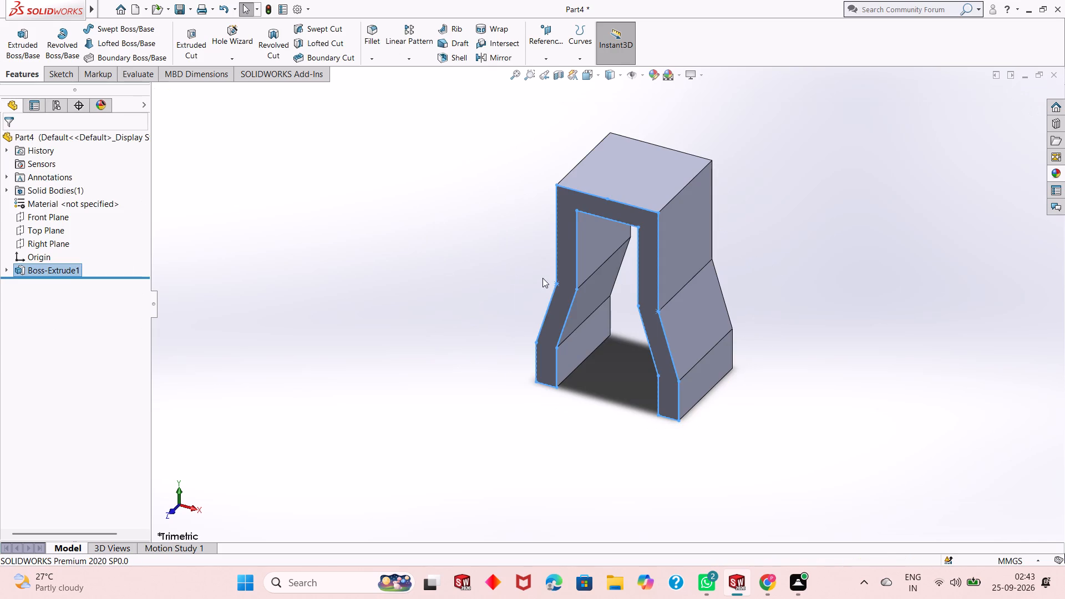
click(542, 278)
scroll(820, 241, down, 2)
scroll(546, 334, up, 2)
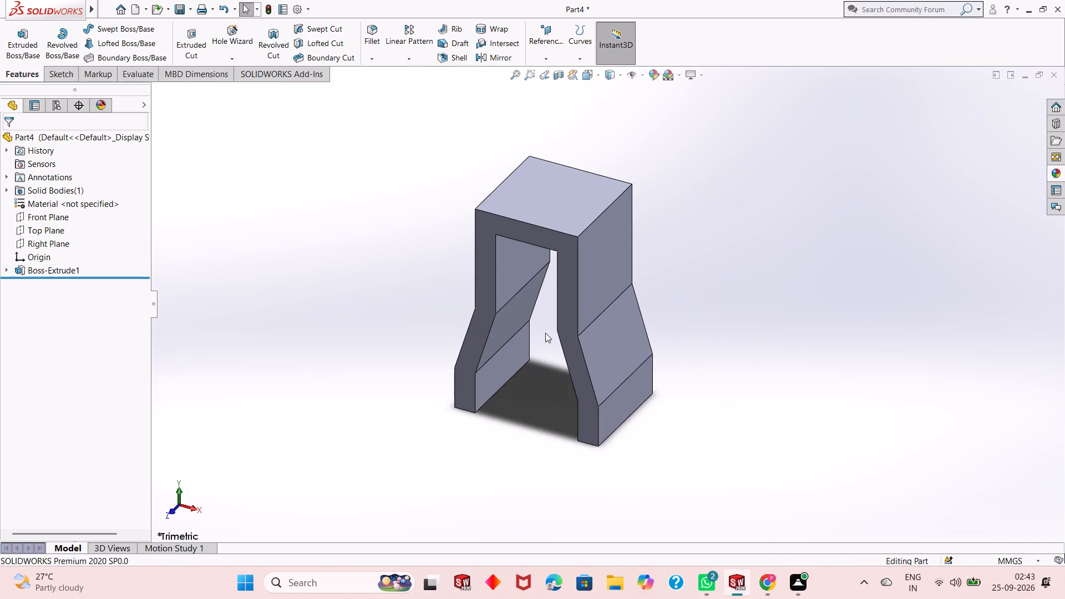
Examine the extruded two-legged body from several angles and distances.
scroll(560, 221, down, 2)
scroll(575, 333, up, 2)
scroll(572, 488, down, 1)
scroll(575, 429, down, 1)
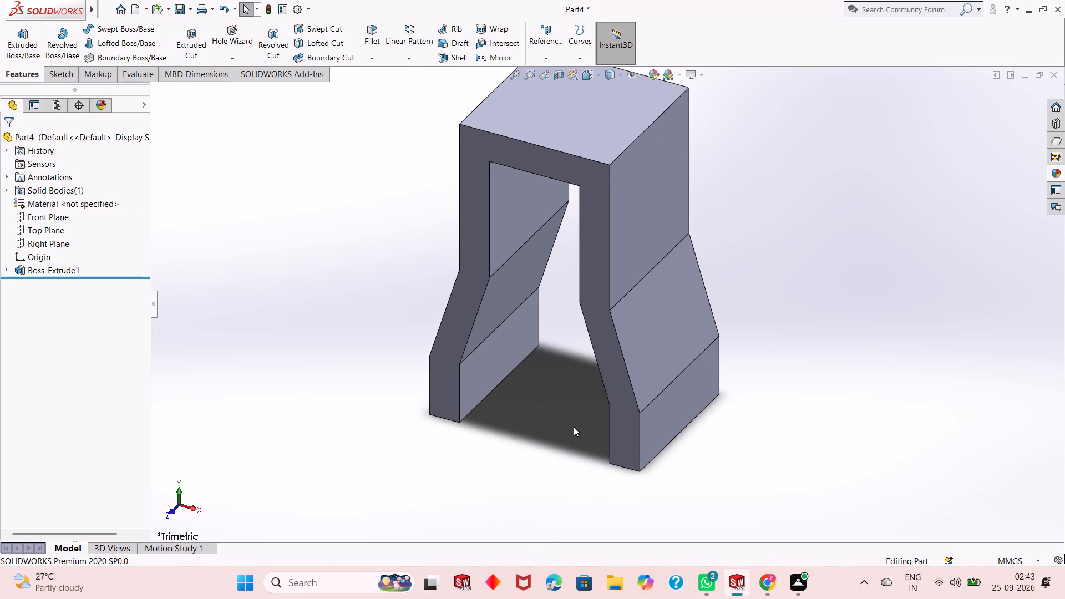
scroll(574, 420, up, 2)
scroll(616, 188, down, 1)
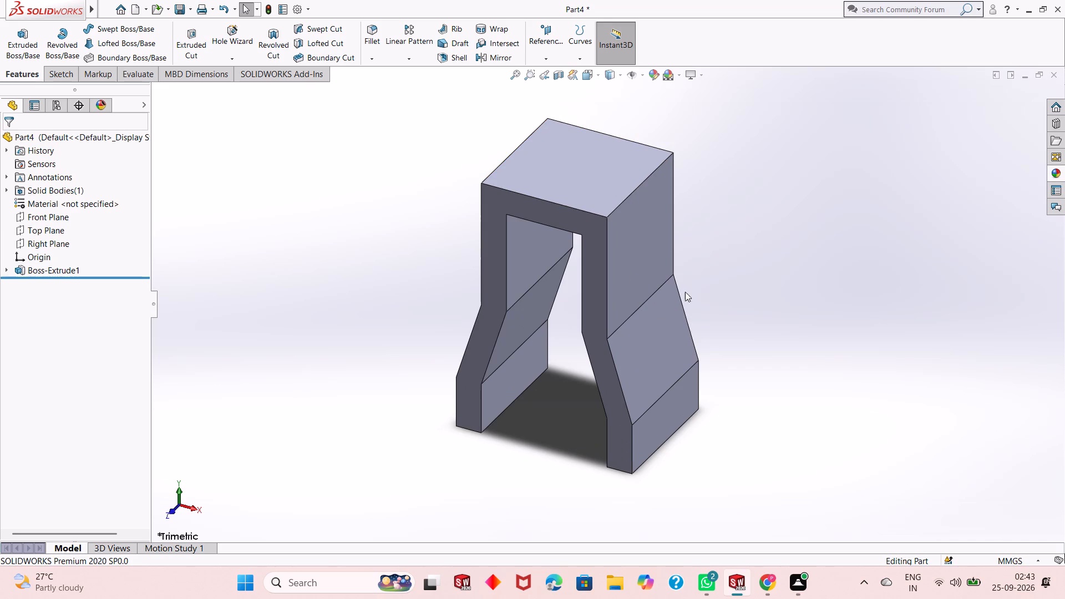
middle_drag(698, 279, 728, 200)
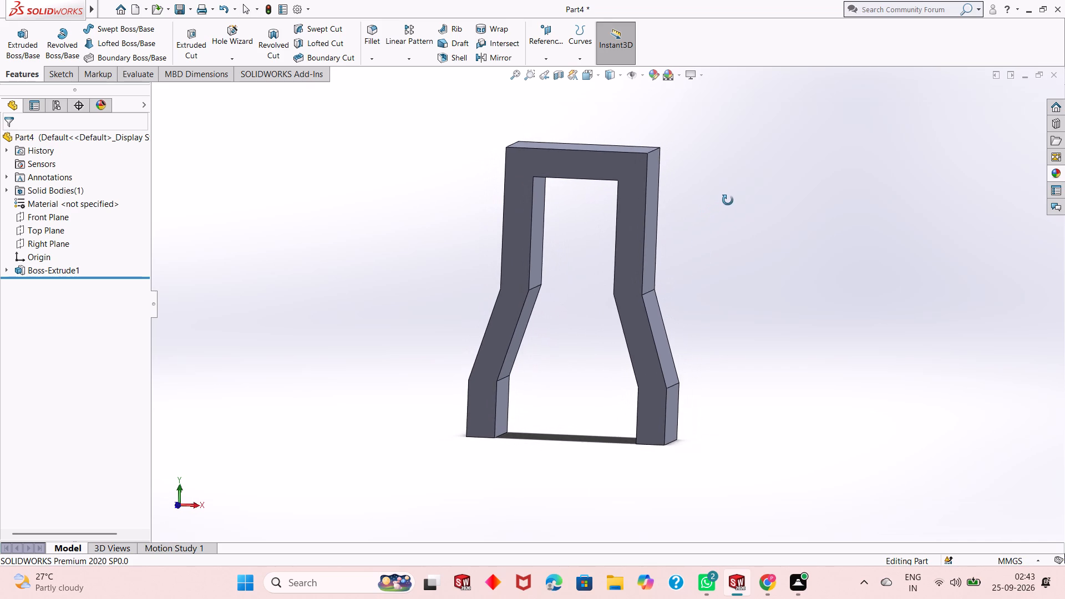
middle_drag(728, 200, 731, 210)
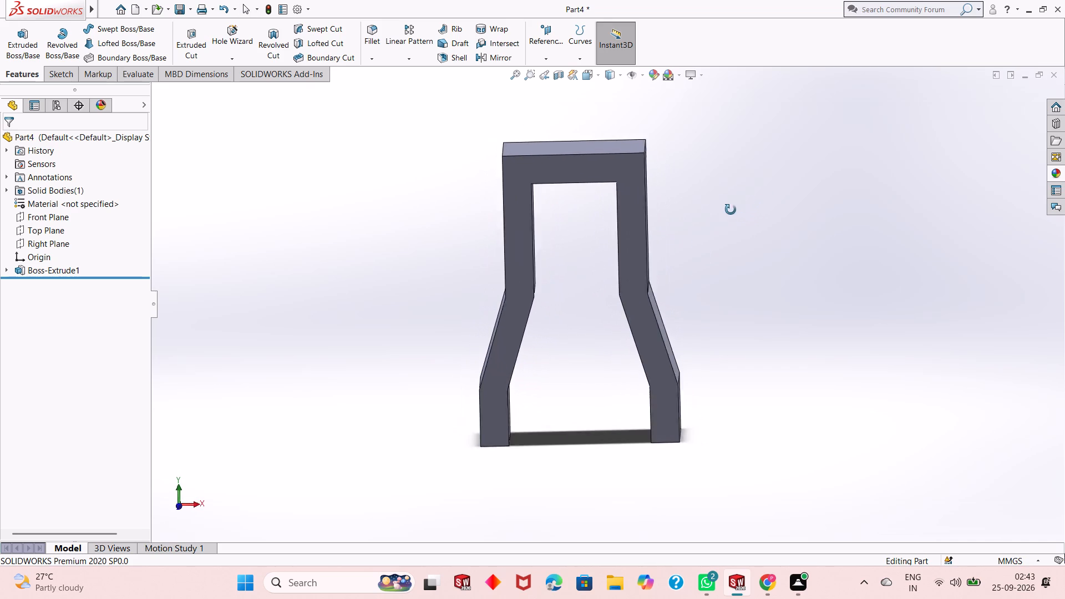
middle_drag(731, 210, 694, 250)
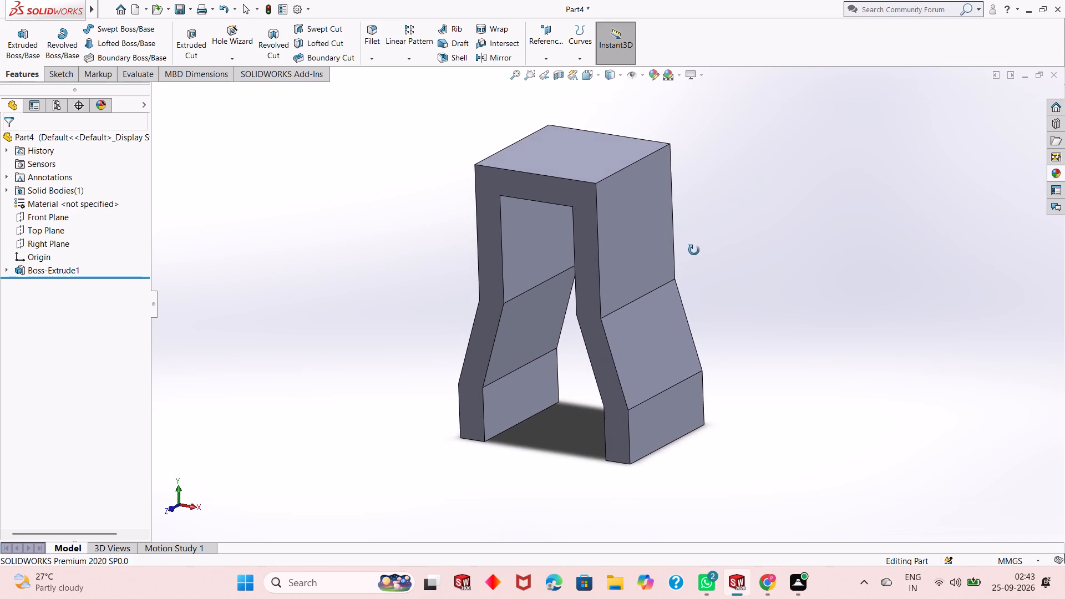
middle_drag(694, 250, 709, 217)
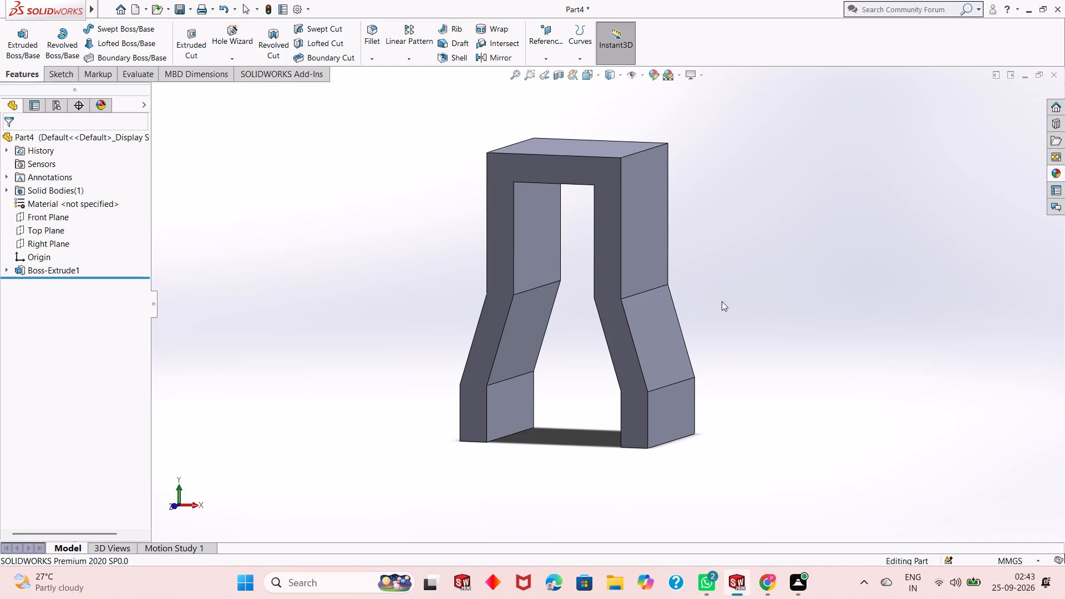
scroll(710, 269, down, 2)
scroll(710, 269, up, 4)
scroll(588, 168, down, 1)
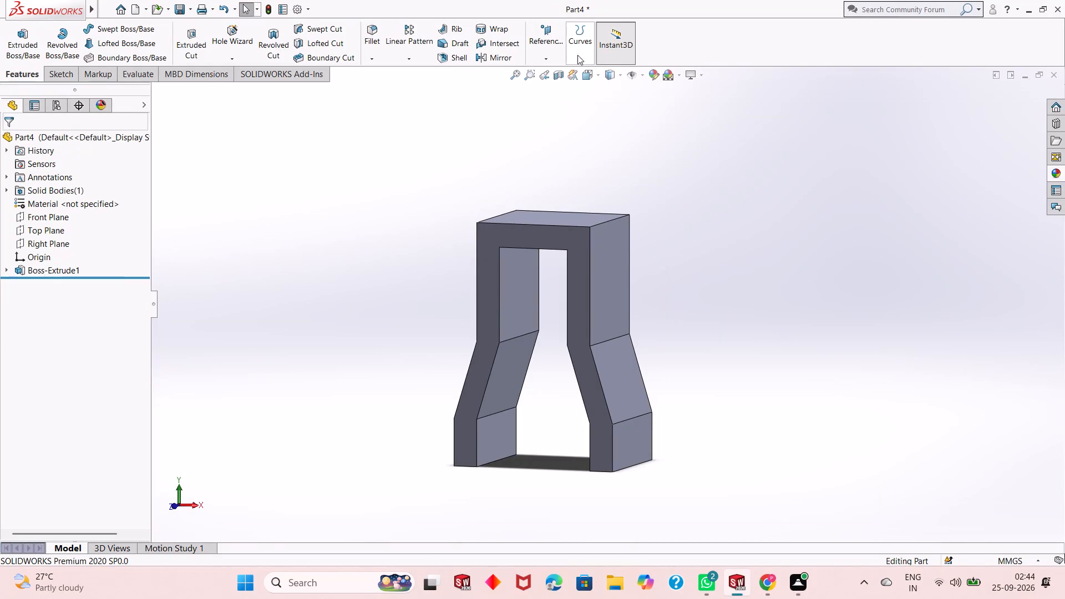
Start a reference plane using the Right Plane as its first reference.
click(551, 57)
click(555, 75)
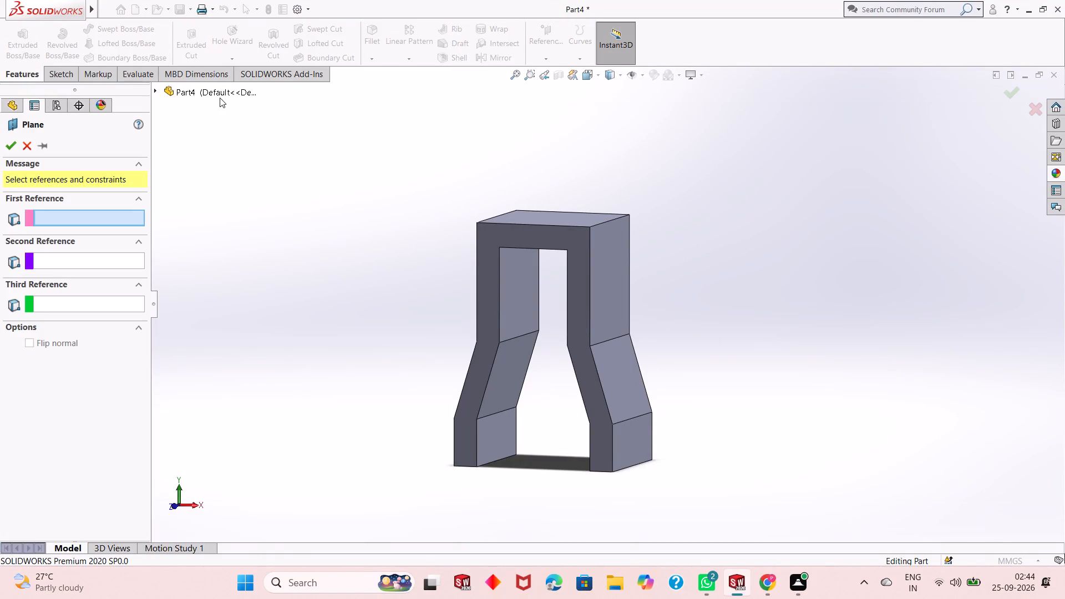
click(169, 94)
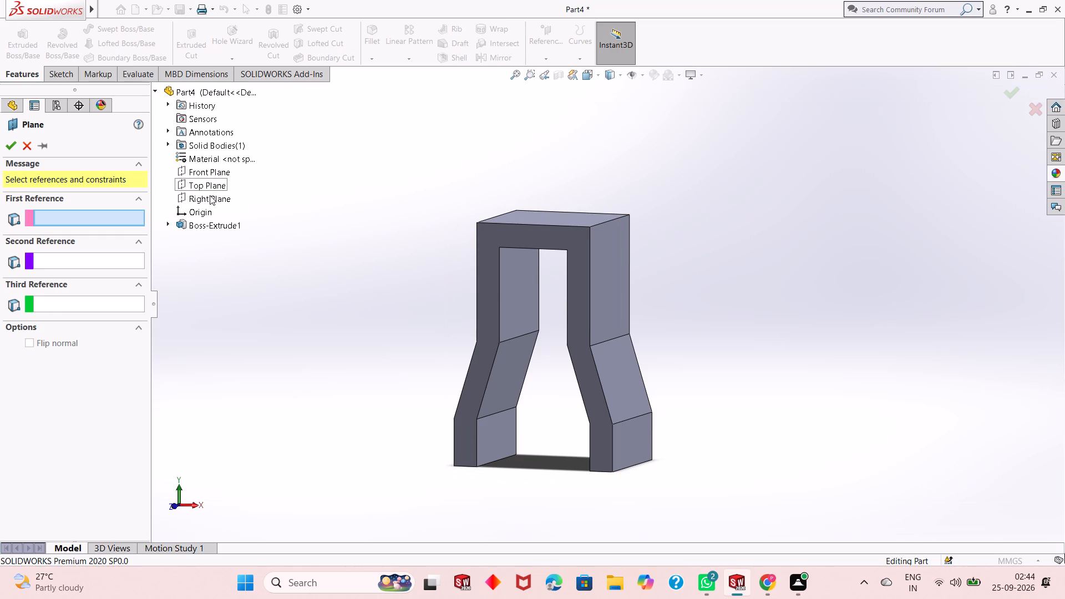
click(210, 195)
middle_drag(722, 314, 716, 328)
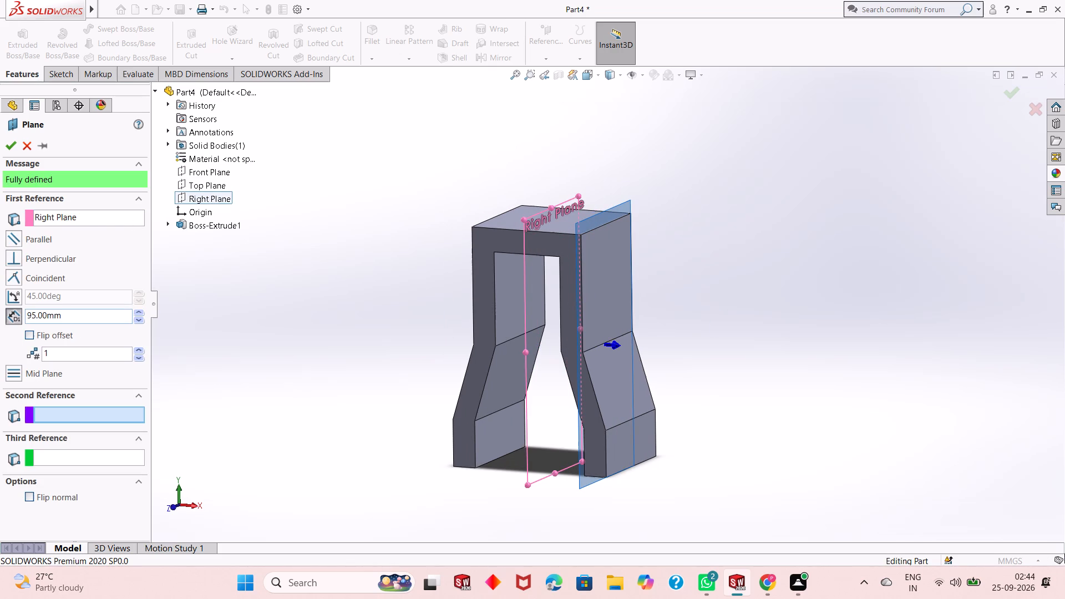
double_click(64, 316)
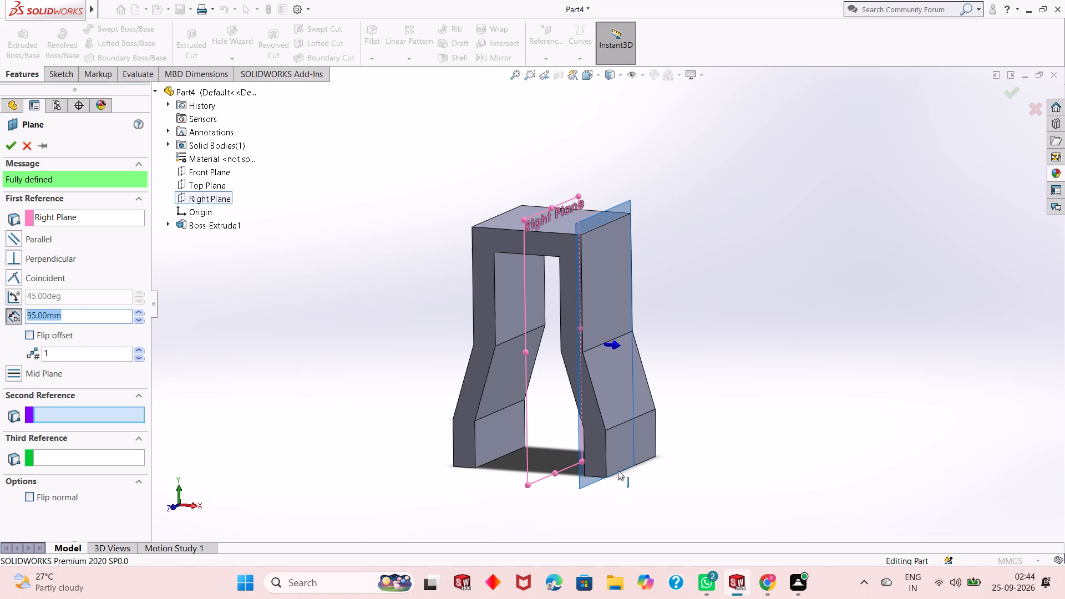
scroll(513, 287, up, 1)
middle_drag(674, 400, 701, 378)
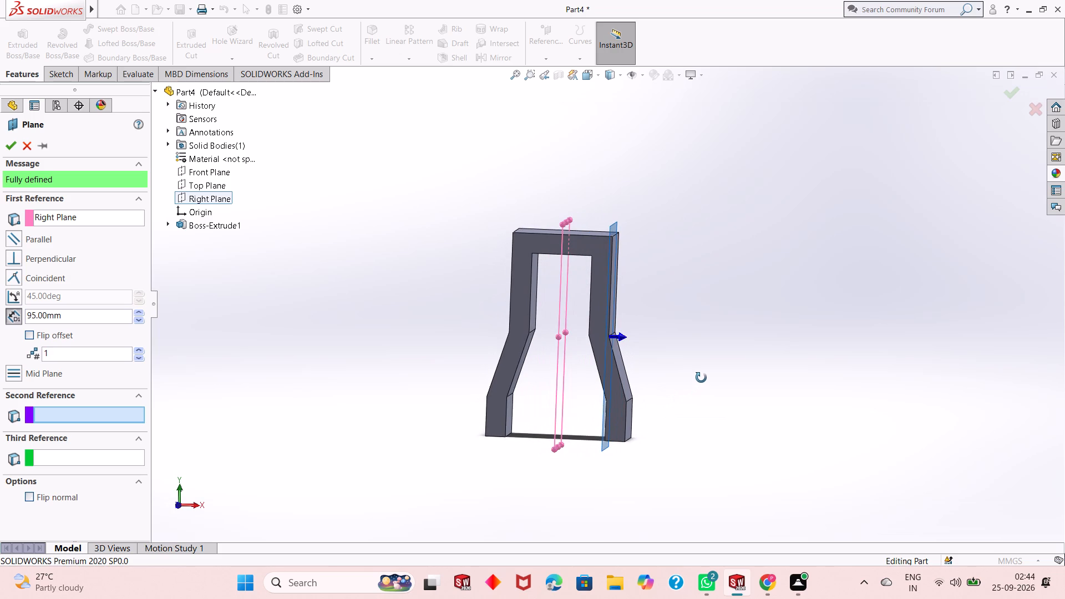
middle_drag(701, 378, 701, 400)
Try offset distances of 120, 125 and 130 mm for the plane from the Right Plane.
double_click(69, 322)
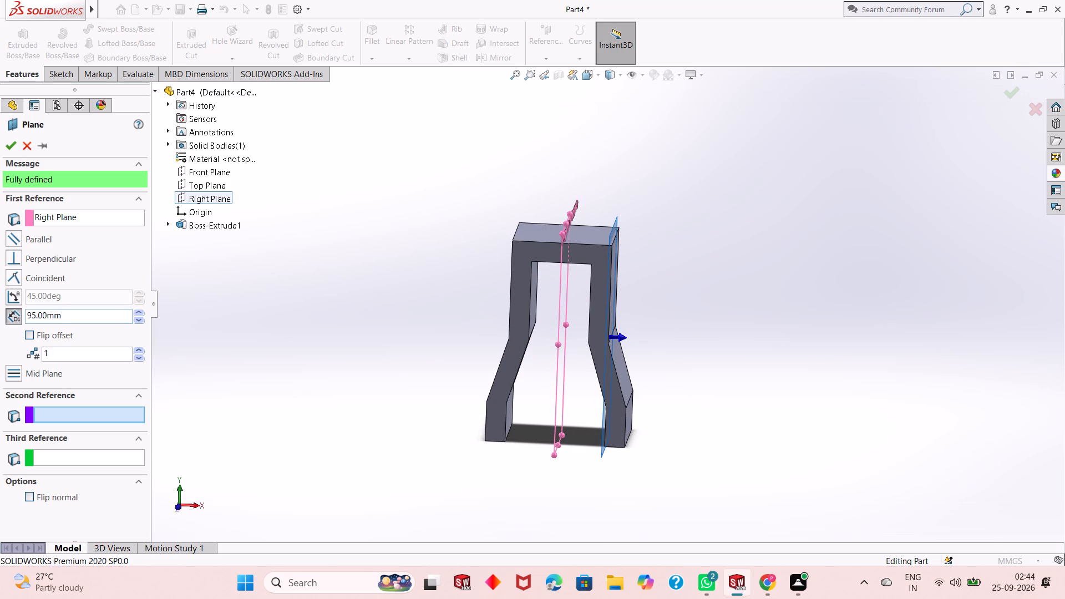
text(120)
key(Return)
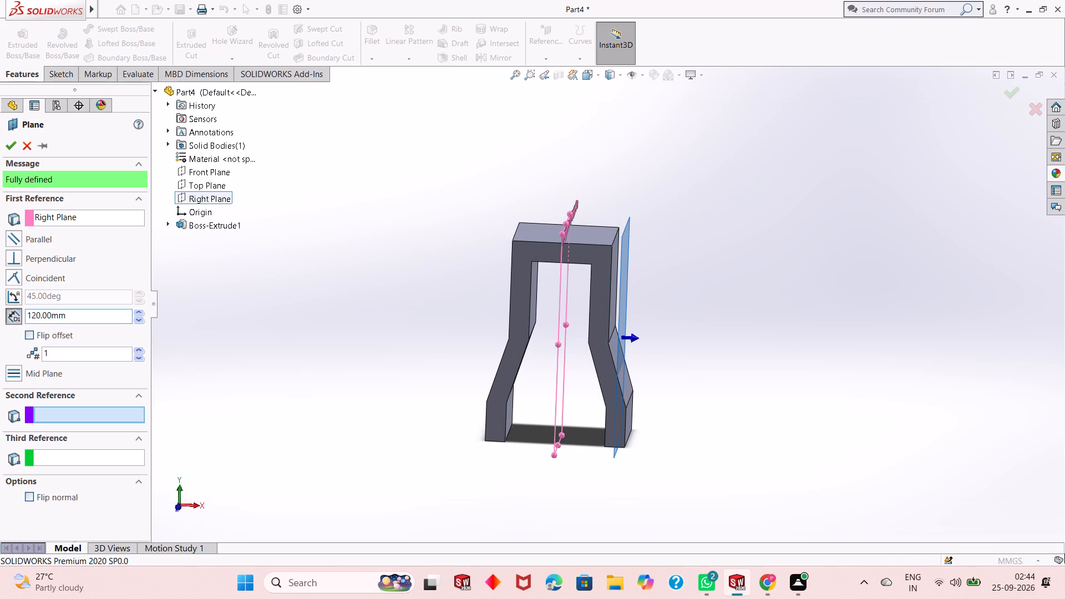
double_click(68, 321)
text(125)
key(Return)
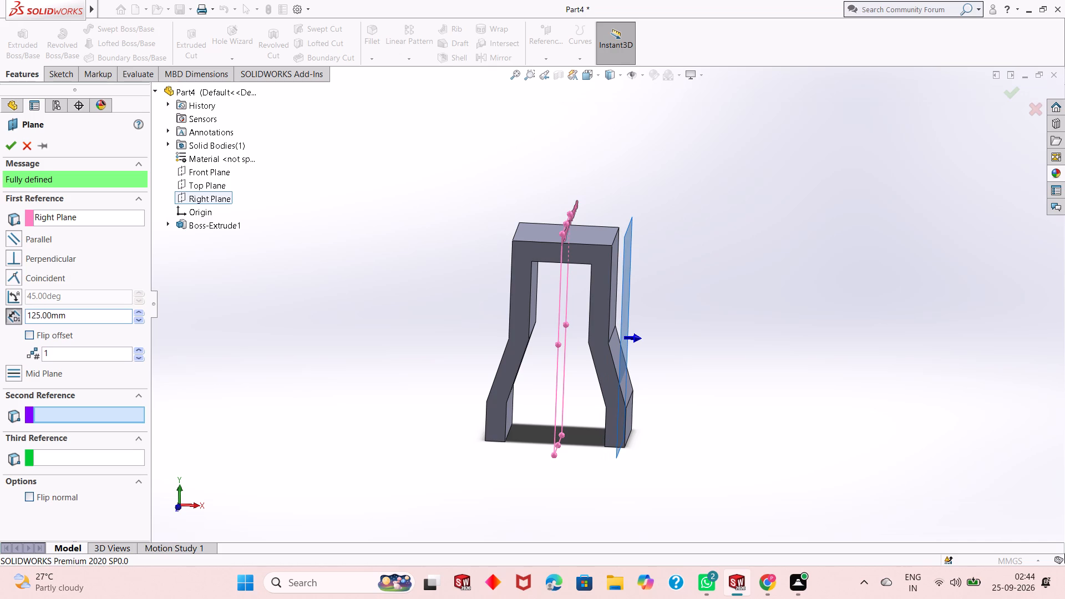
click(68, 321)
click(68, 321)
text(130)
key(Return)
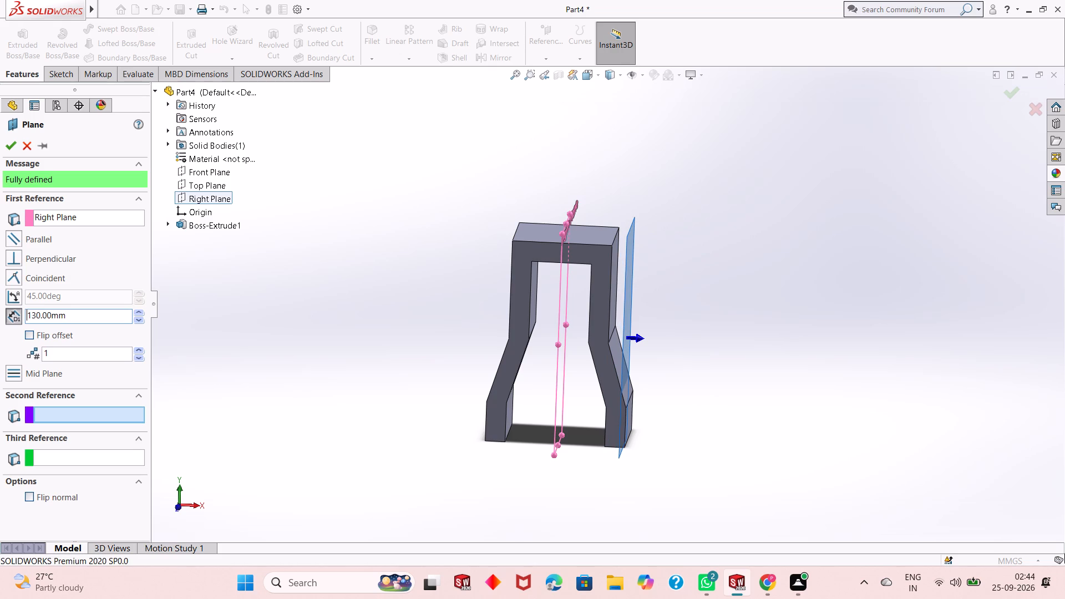
Set the plane's offset from the Right Plane to 140 mm, check it against the right leg's outer face, and create it.
scroll(632, 404, down, 3)
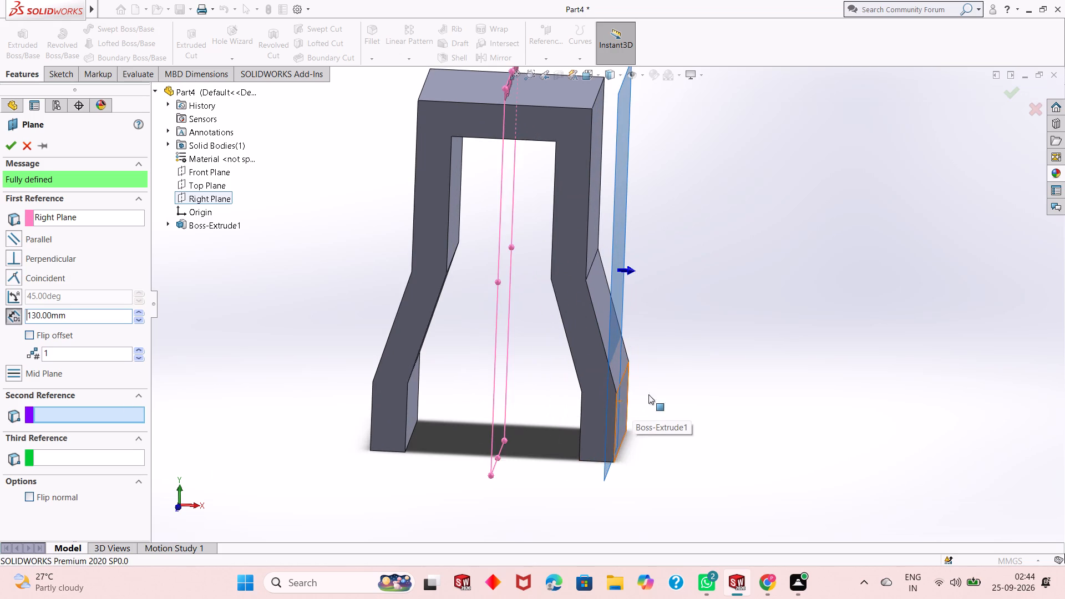
scroll(650, 325, down, 2)
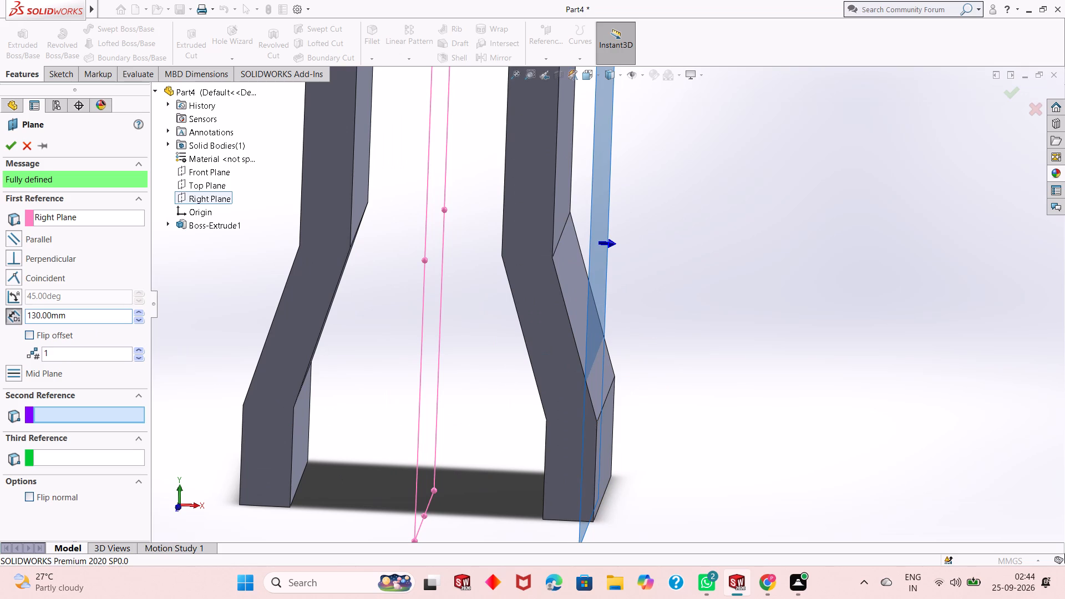
double_click(71, 312)
text(140)
key(Return)
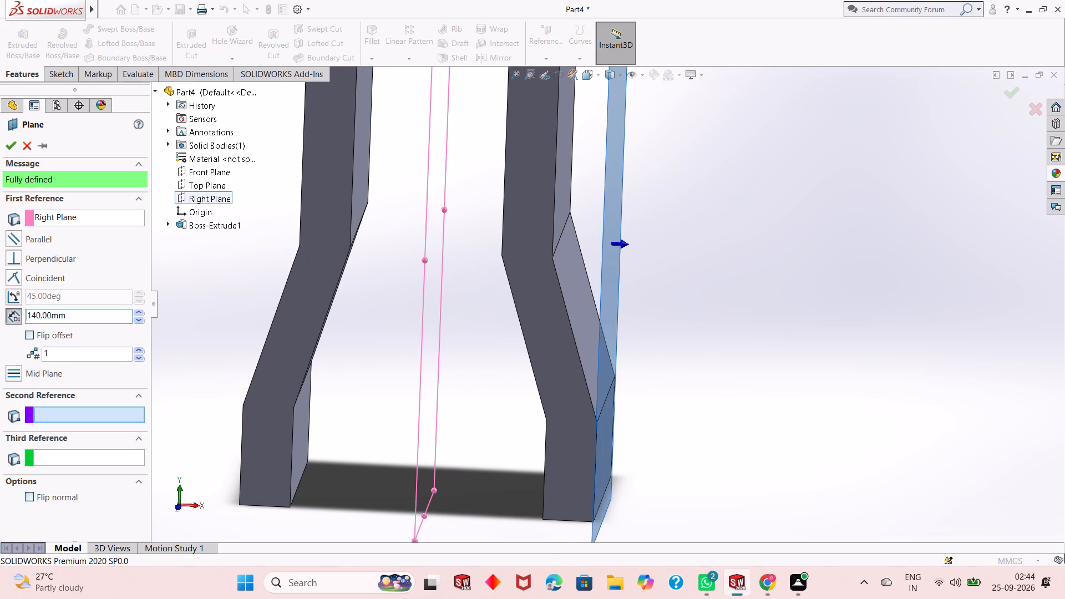
middle_drag(688, 464, 695, 454)
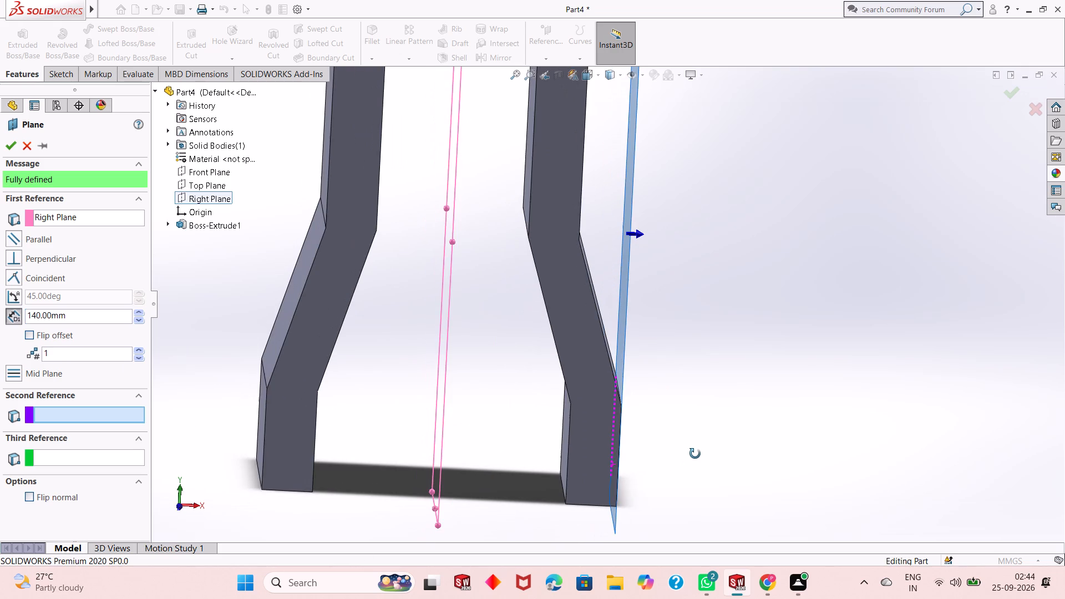
middle_drag(695, 454, 660, 457)
scroll(661, 444, up, 2)
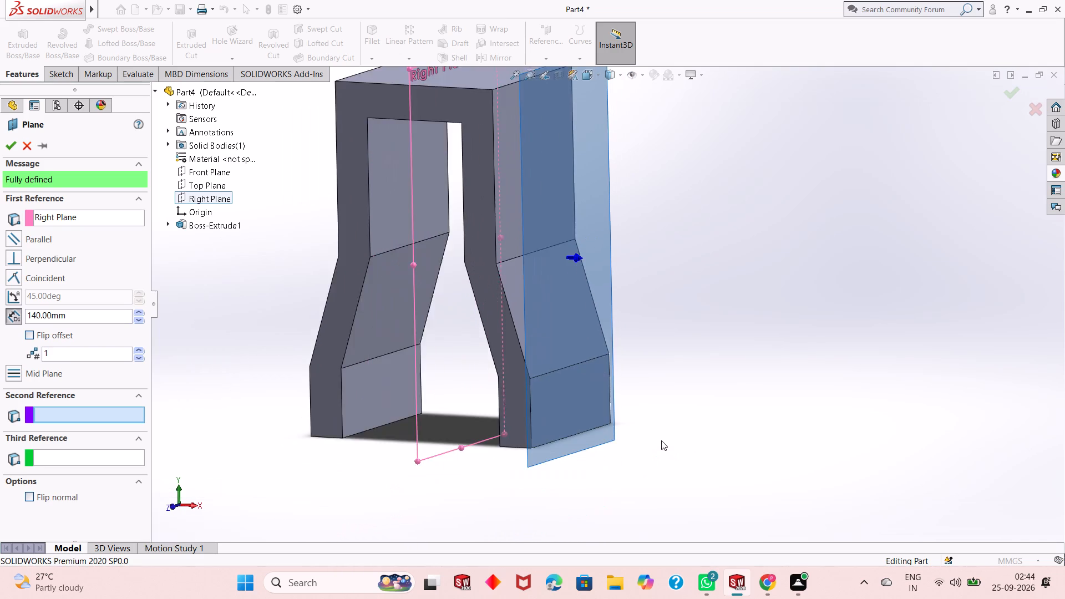
scroll(661, 440, up, 2)
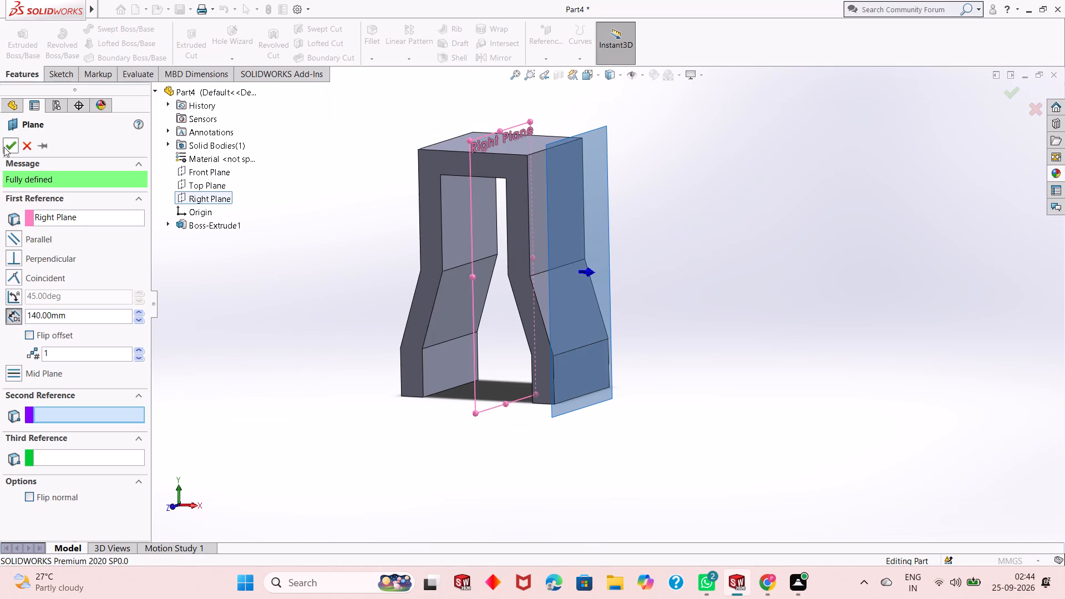
click(5, 150)
Open a new sketch on the offset plane and view it straight on.
right_click(601, 176)
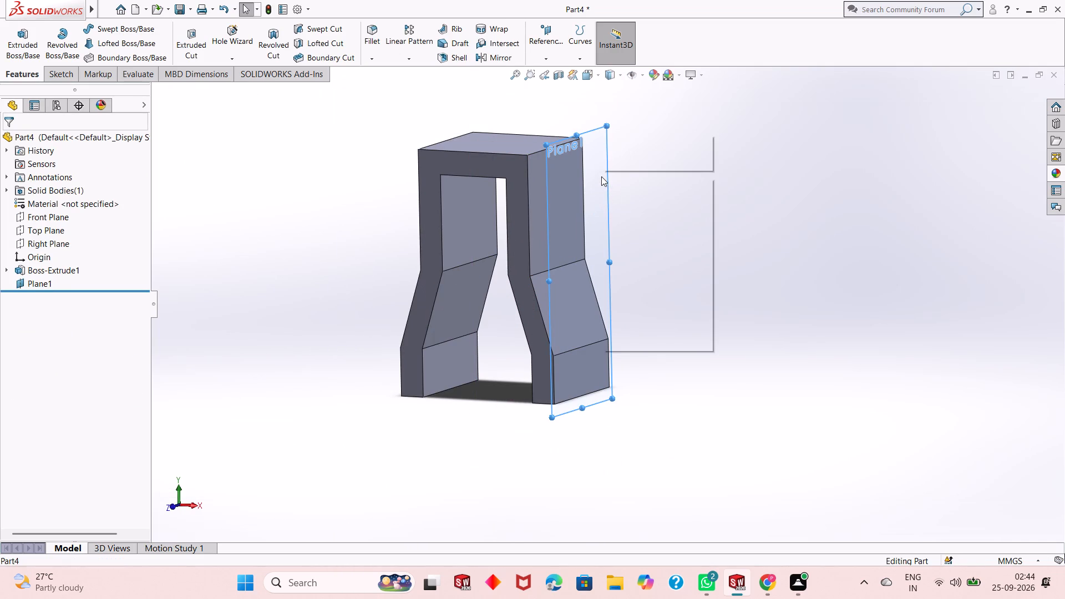
click(630, 160)
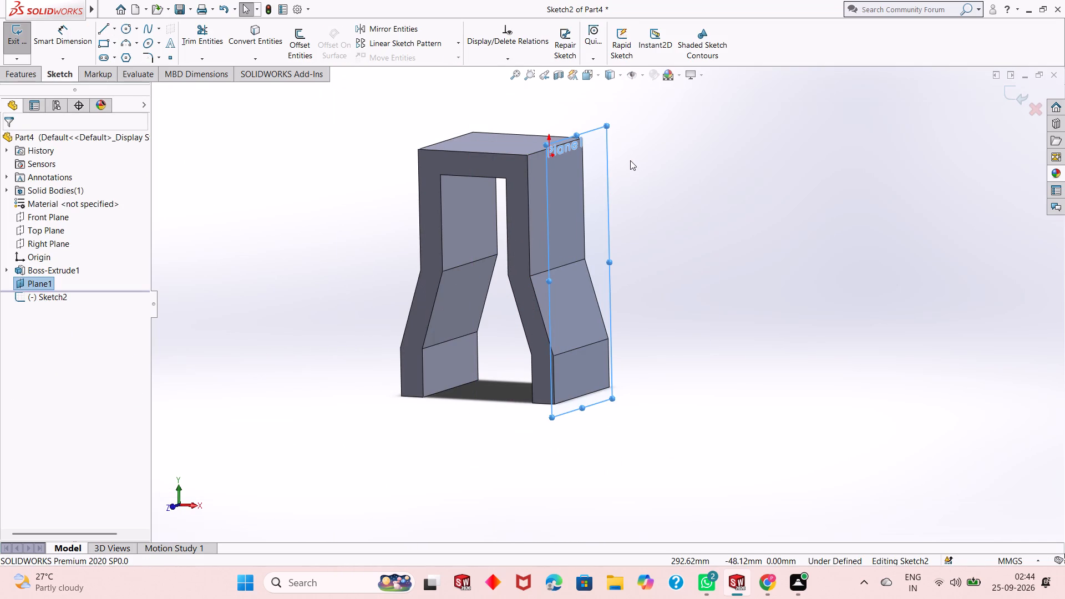
key(ctrl+8)
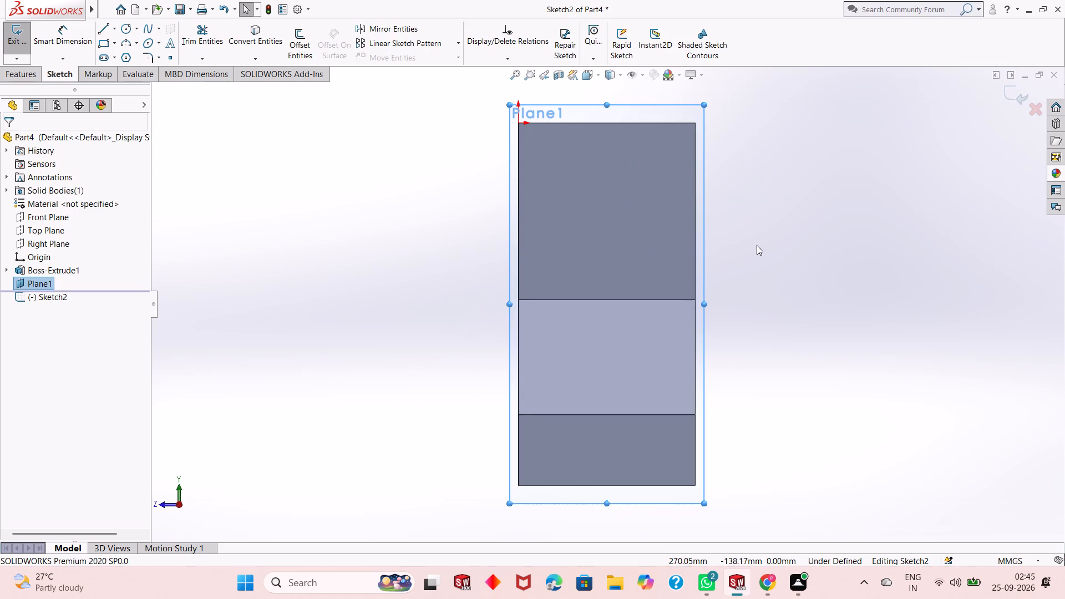
scroll(717, 240, up, 2)
key(Escape)
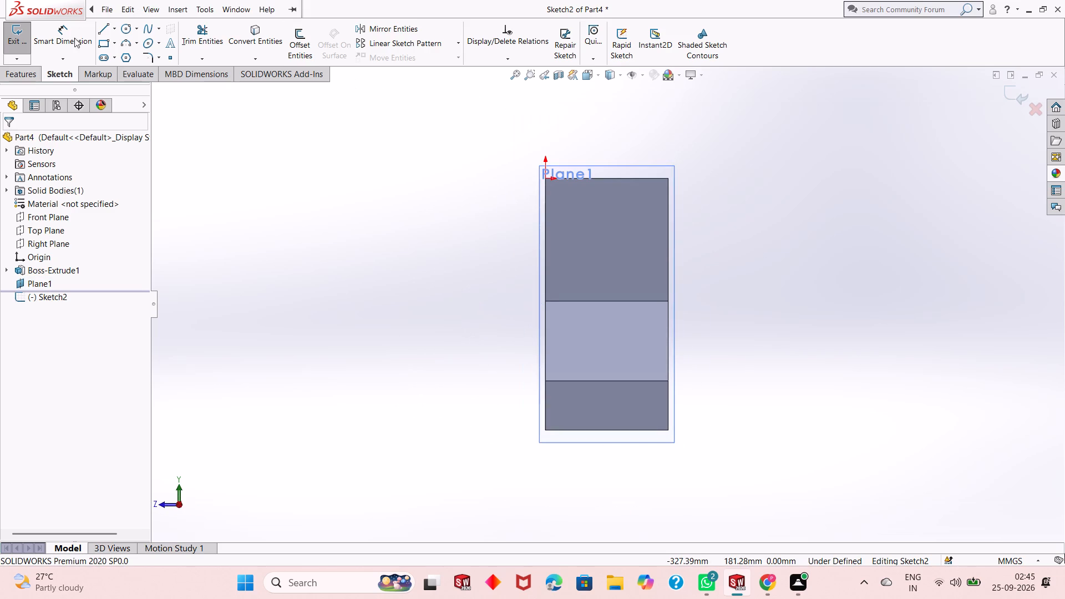
Sketch a circle of about 46 mm radius, centred across the body's depth and about 55 mm below its top edge.
click(125, 30)
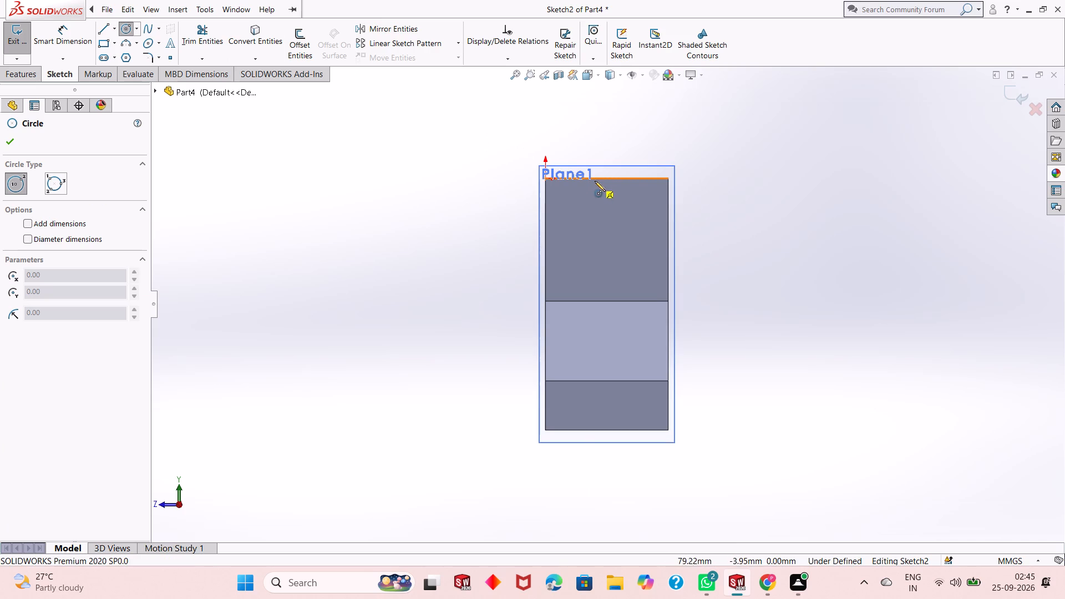
click(606, 212)
click(631, 197)
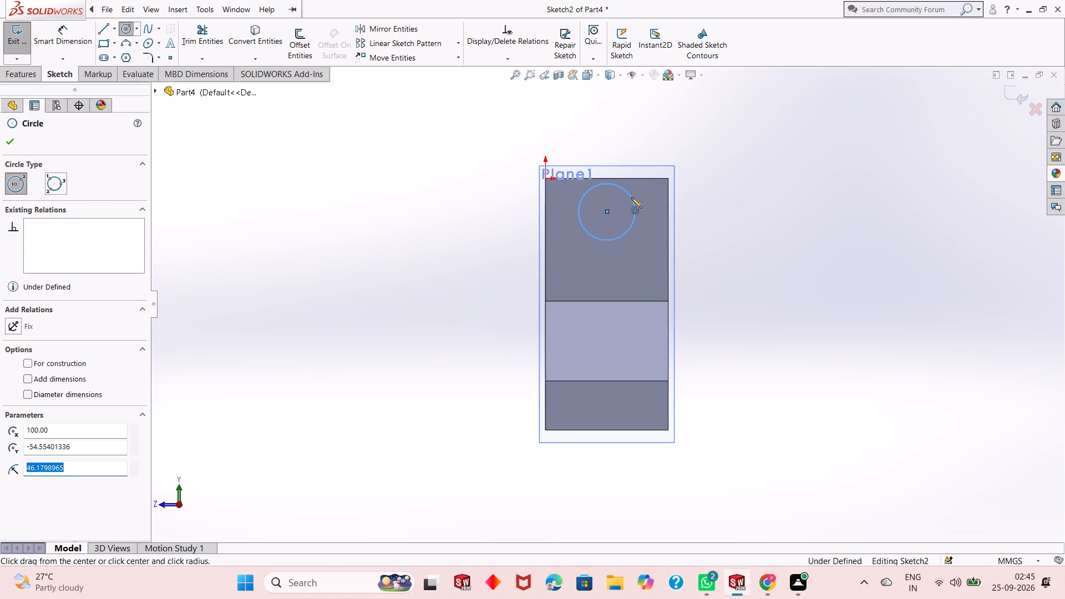
key(Escape)
key(Escape)
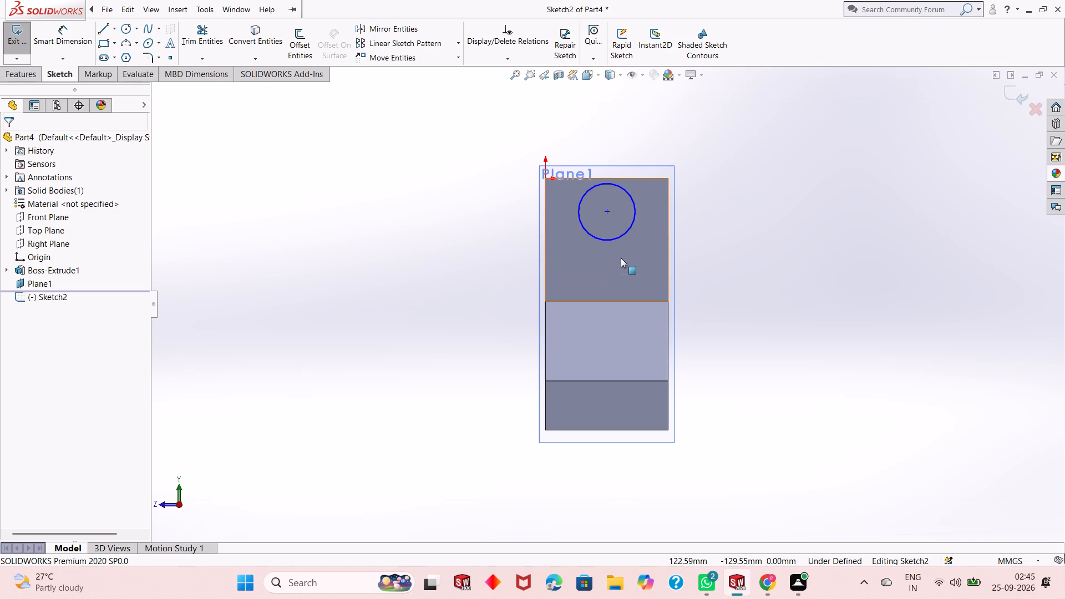
Sketch a smaller concentric circle of about 26 mm radius inside the first circle.
click(123, 31)
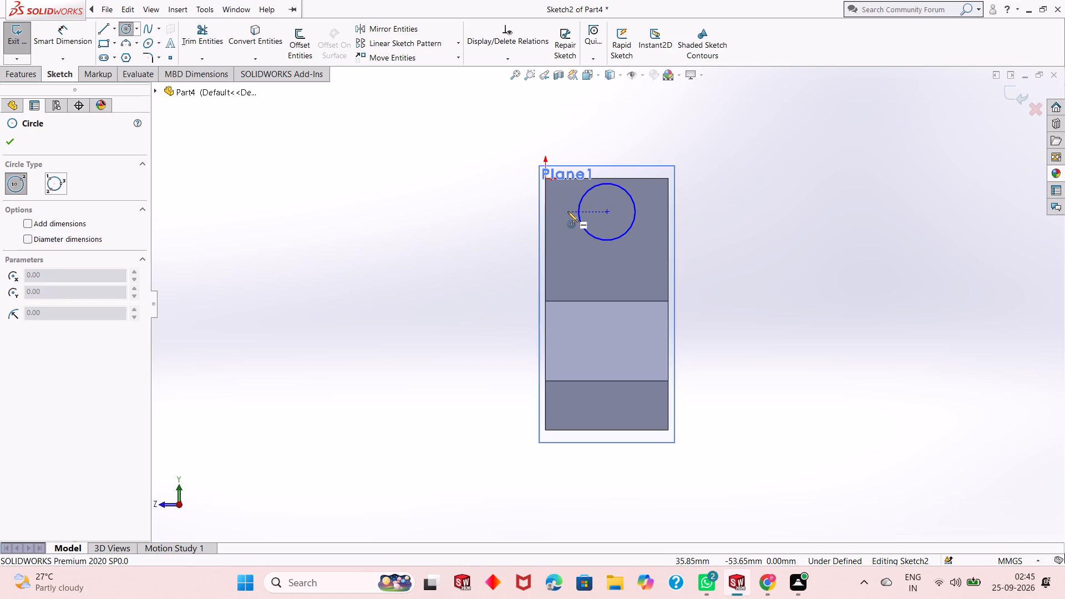
click(607, 212)
click(620, 203)
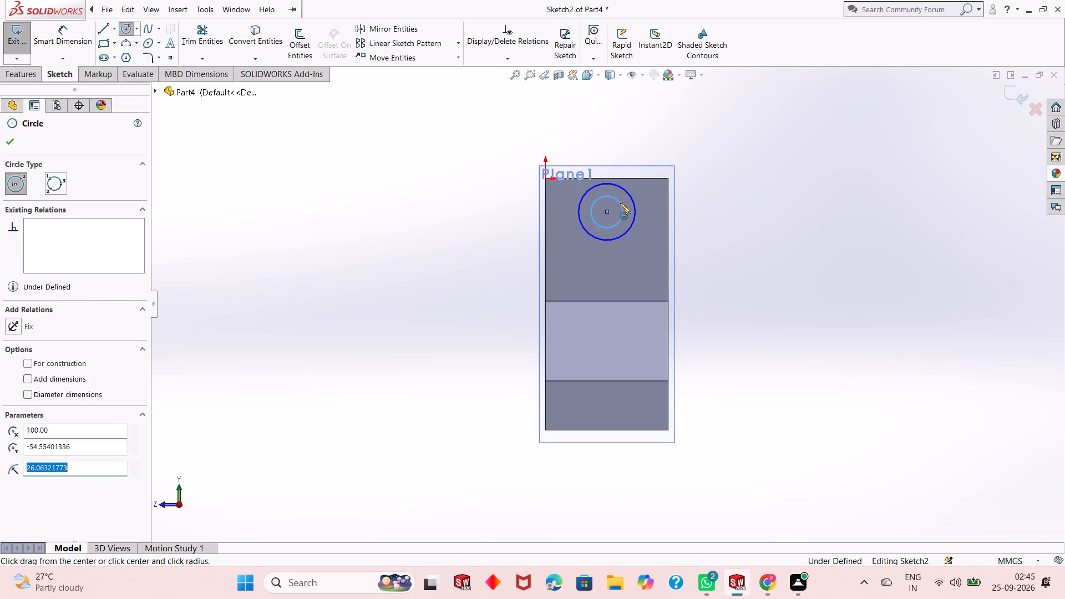
key(Escape)
key(Escape)
key(Escape)
key(Escape)
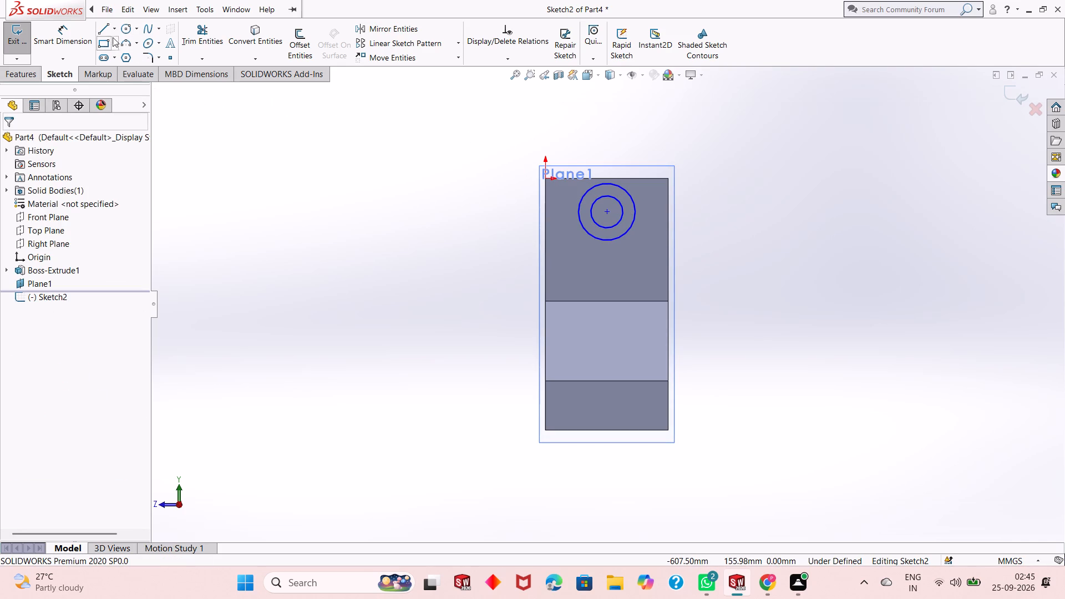
Dimension the outer circle to 150 mm diameter and the inner concentric circle to 80 mm diameter.
click(77, 40)
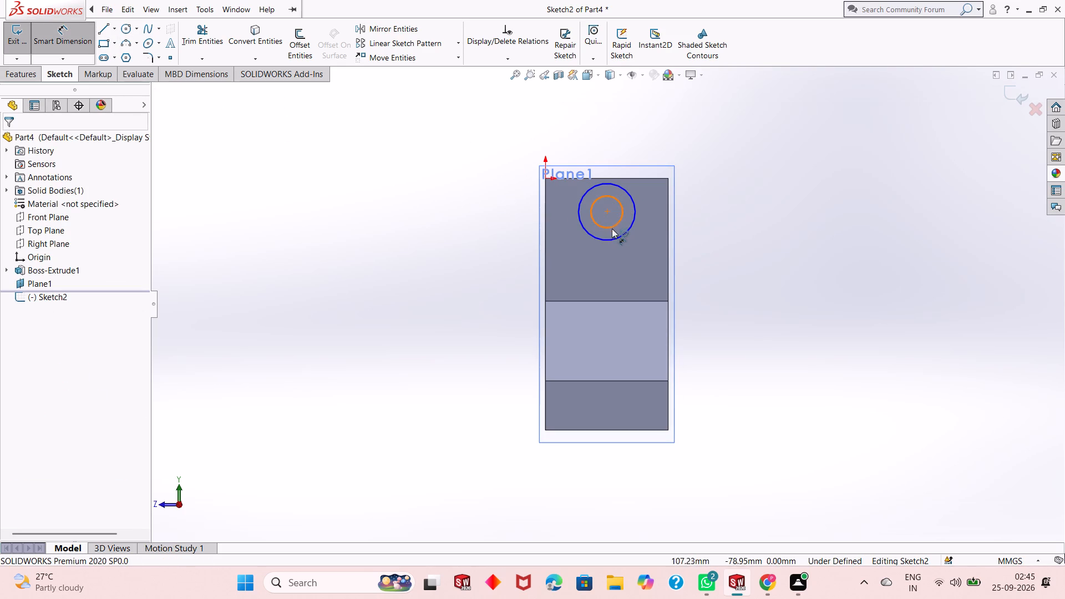
click(598, 237)
click(477, 279)
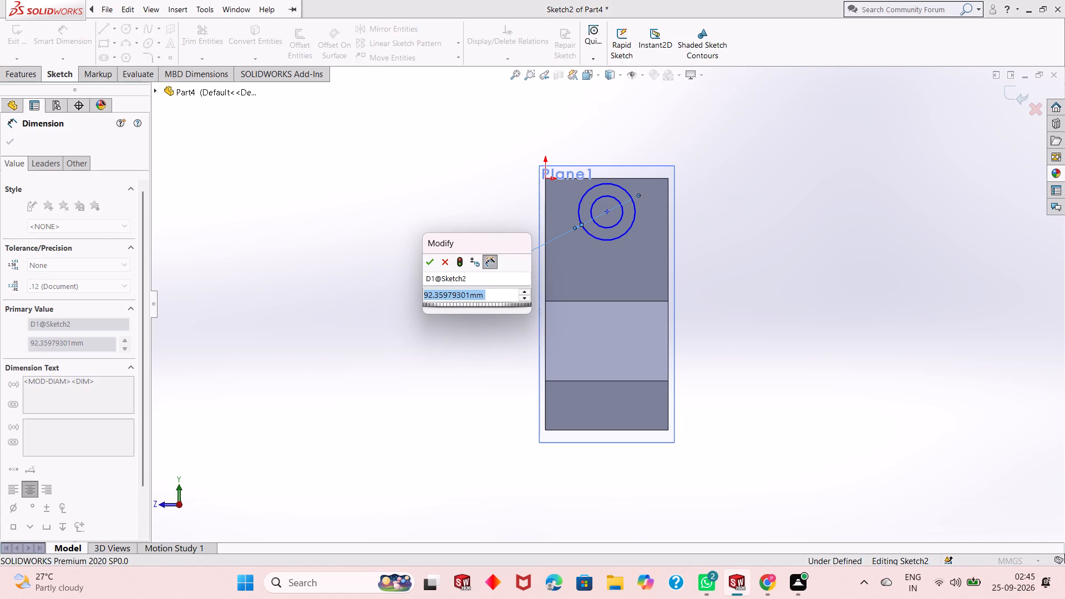
text(75+75)
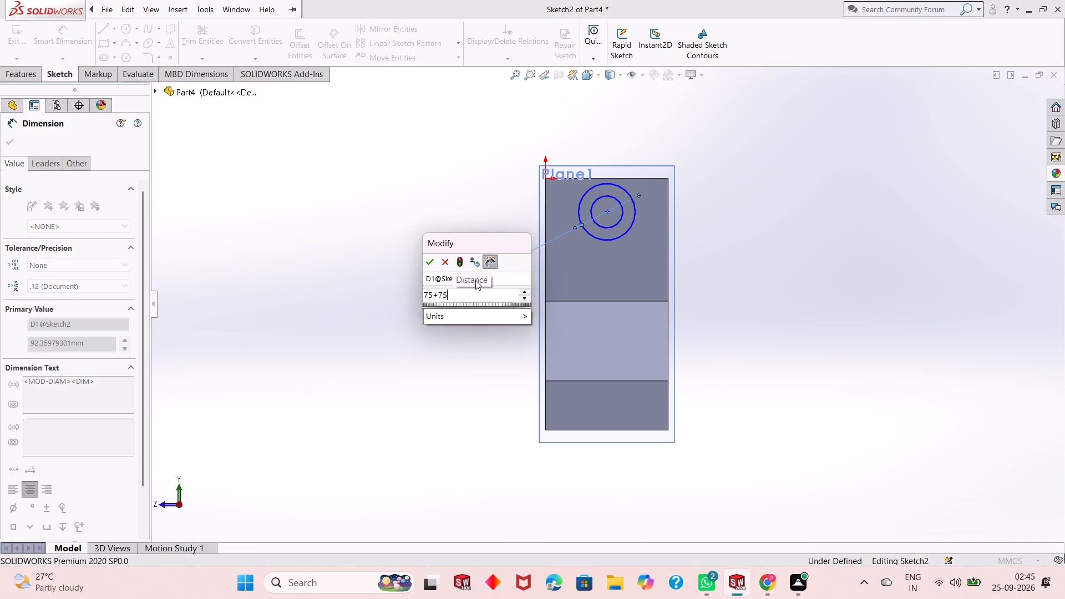
key(Return)
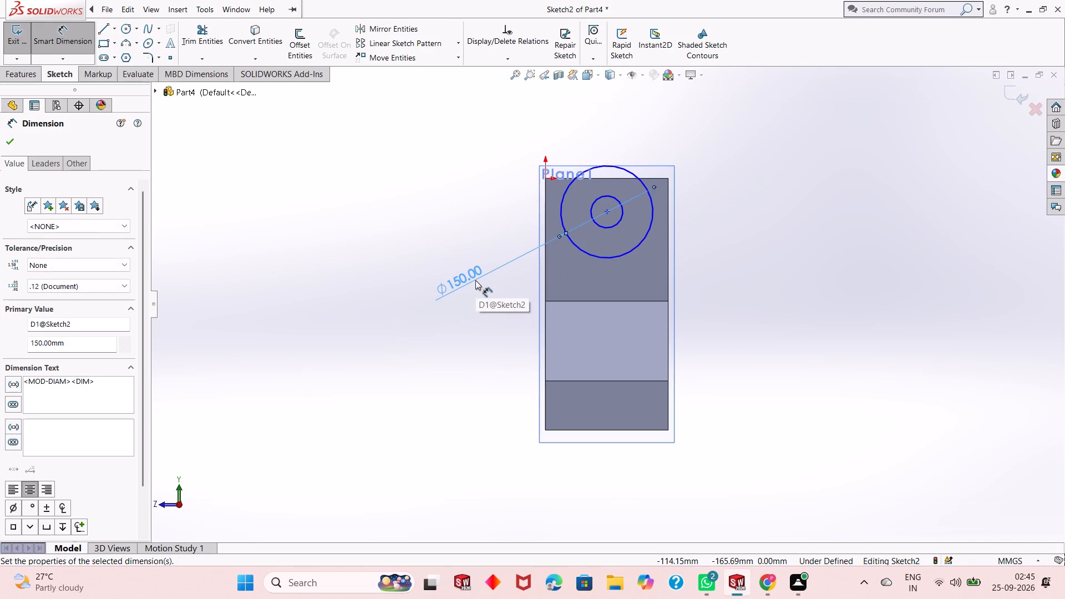
click(596, 225)
click(457, 341)
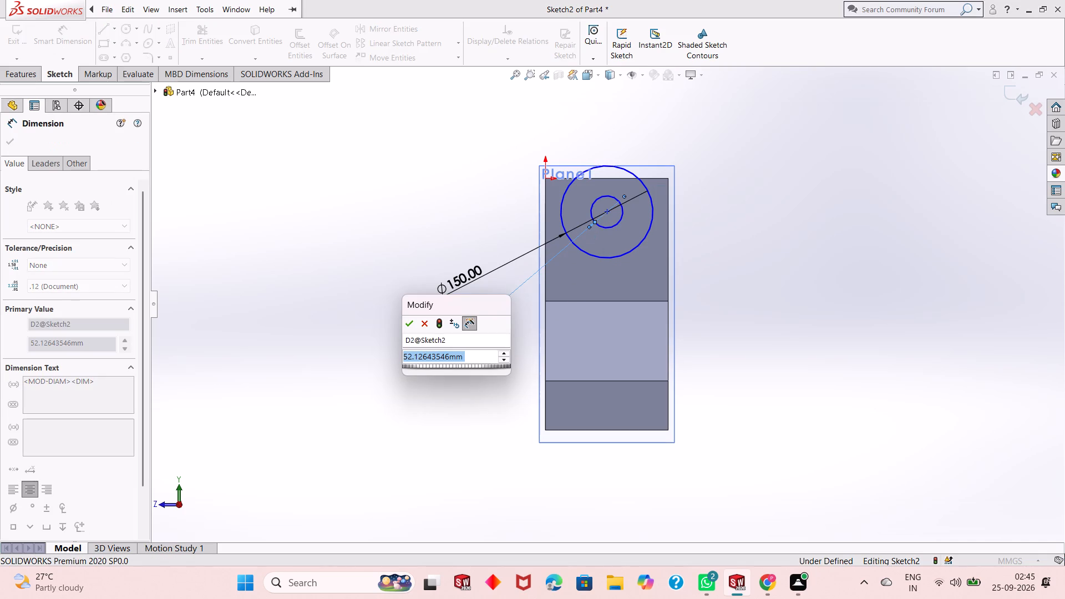
text(80)
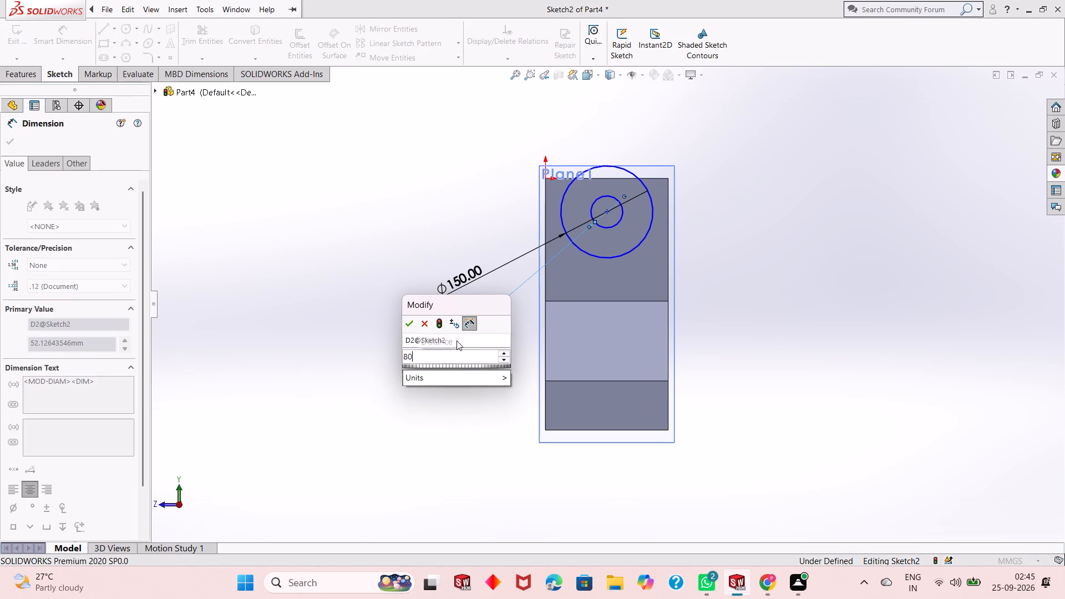
key(Return)
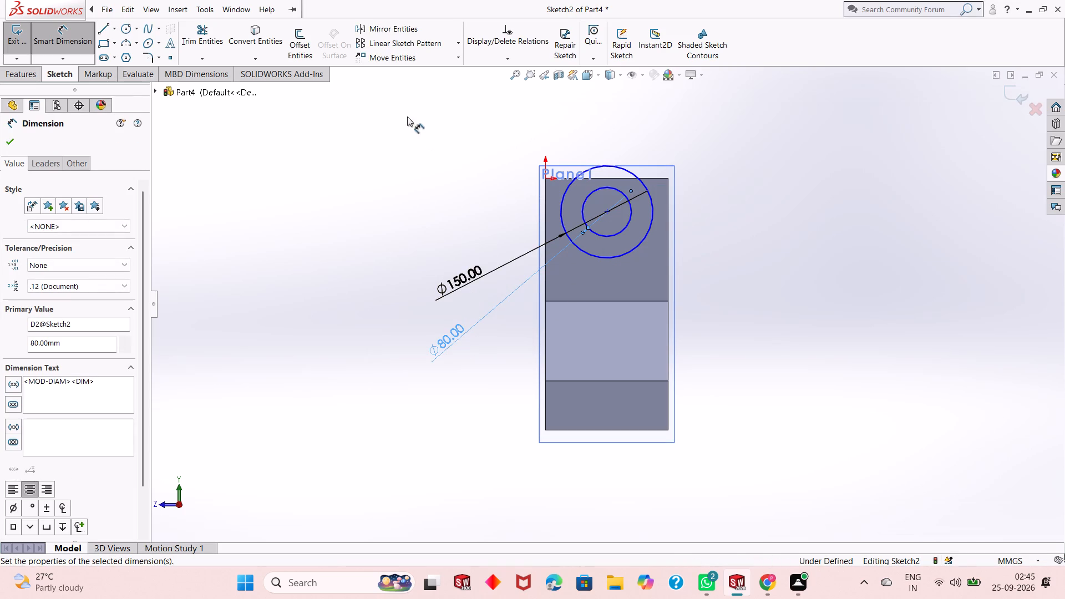
Locate the circles' shared centre 100 mm below and 100 mm horizontally from the origin with two dimensions.
click(608, 215)
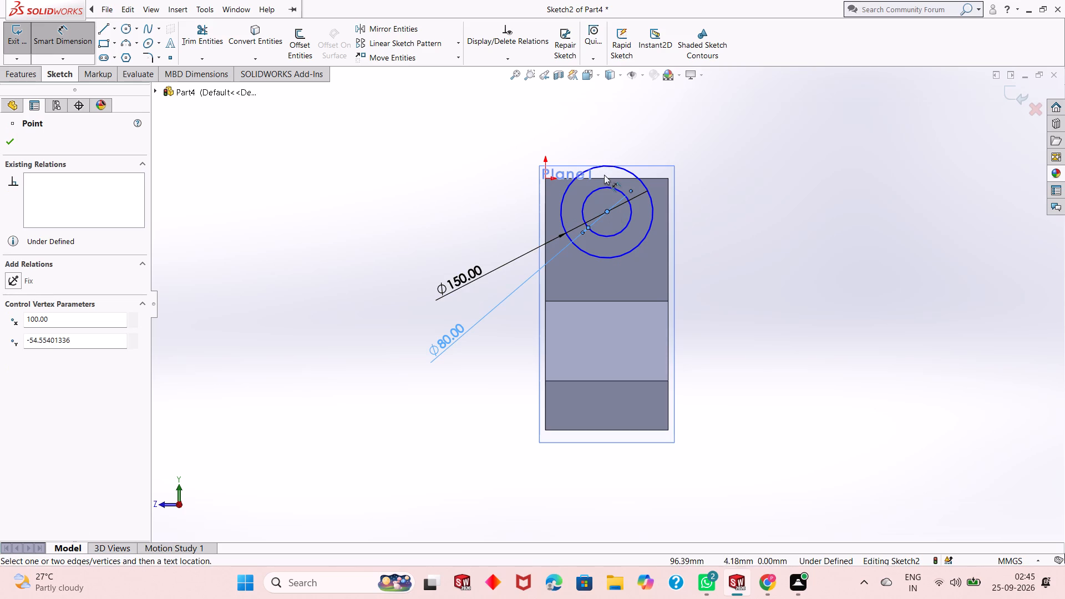
click(546, 180)
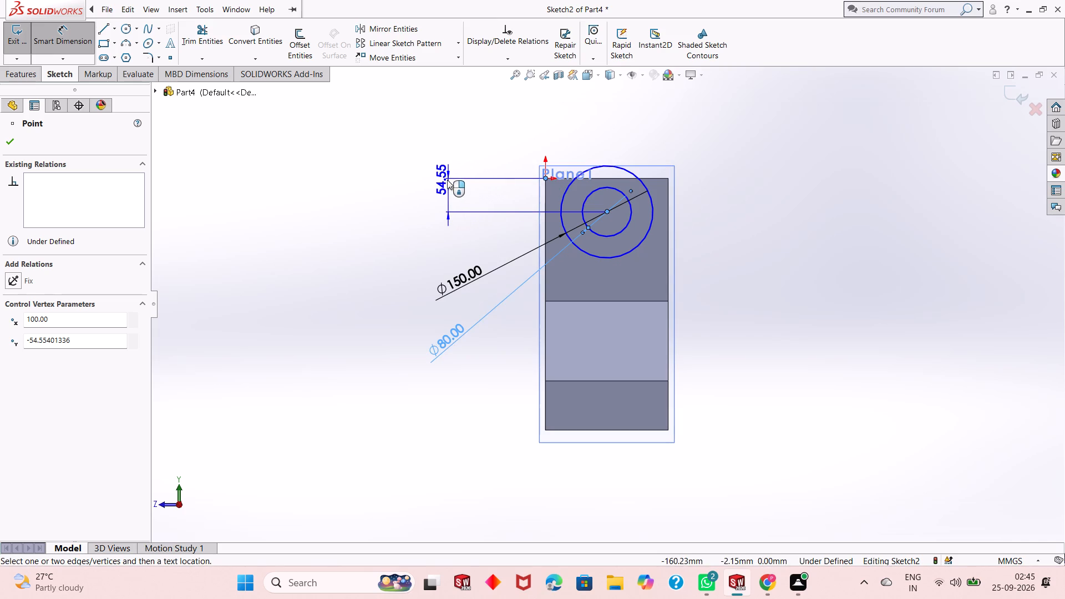
click(447, 180)
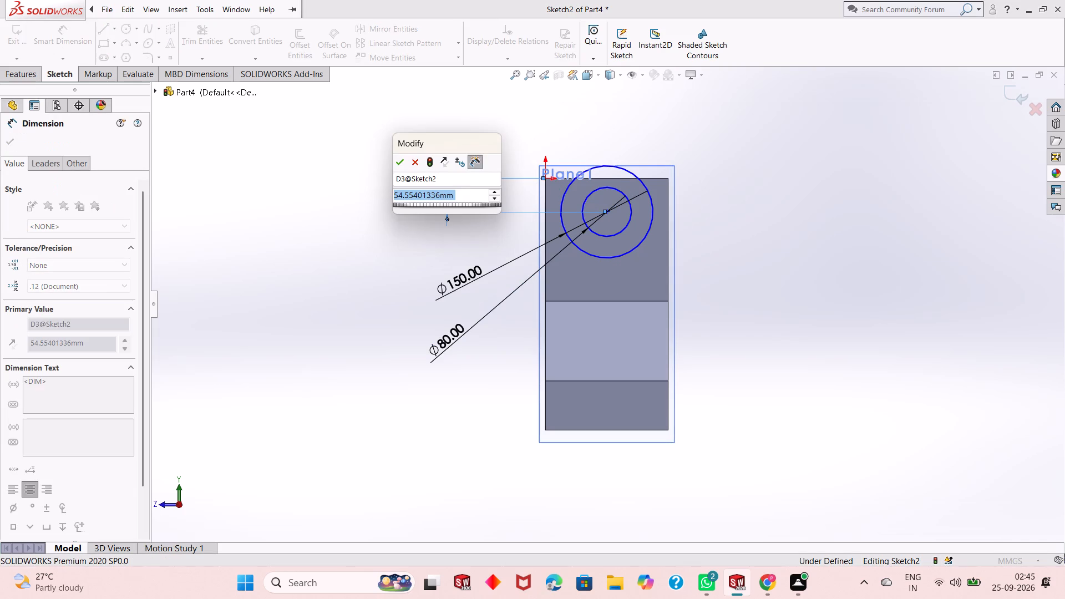
text(100)
key(Return)
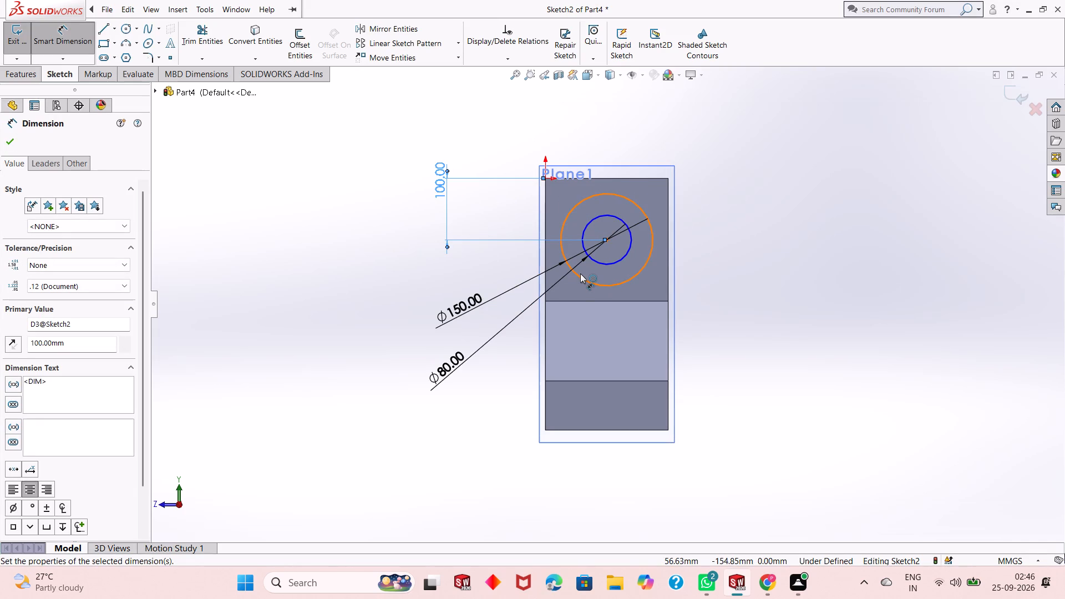
click(608, 240)
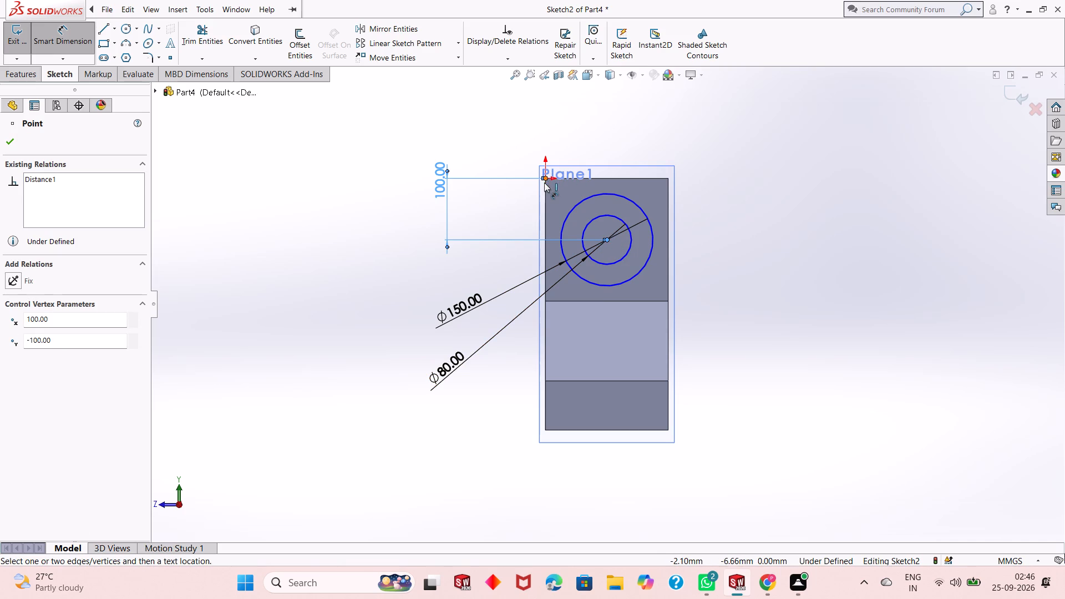
click(547, 177)
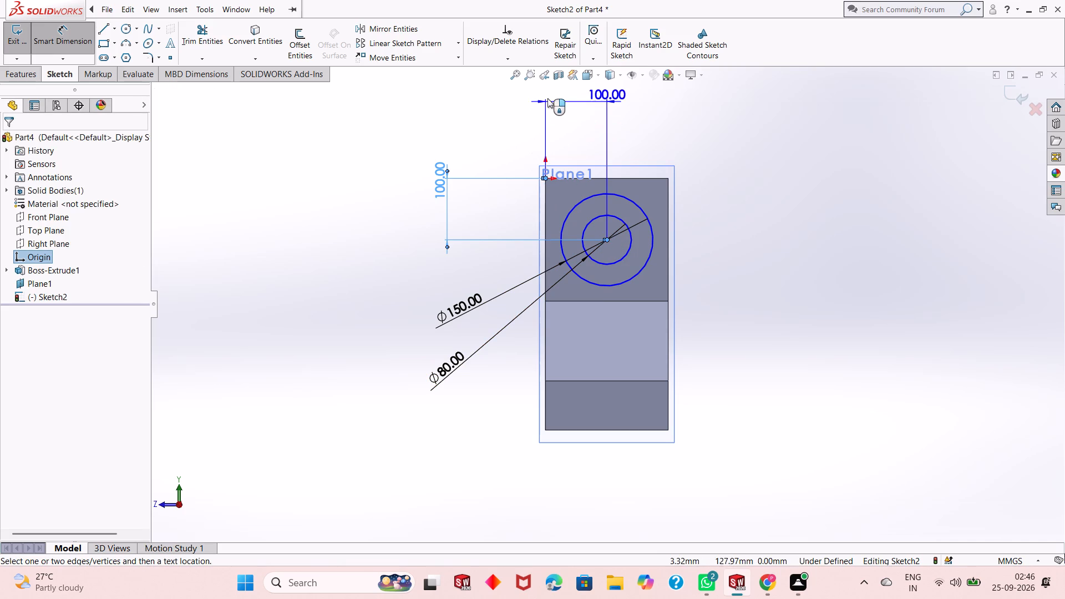
click(548, 98)
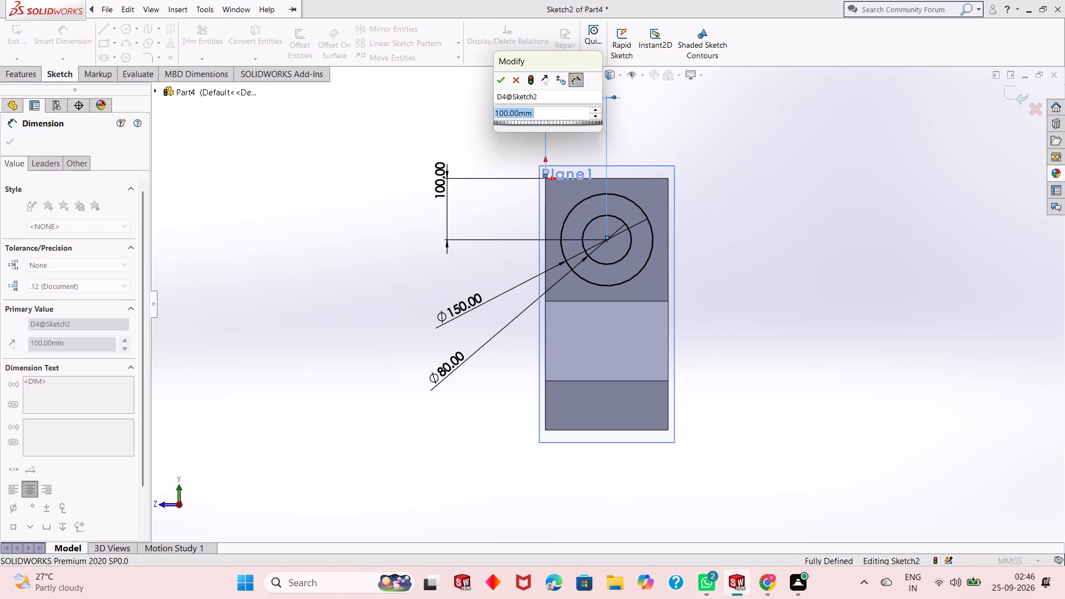
key(Return)
right_click(295, 167)
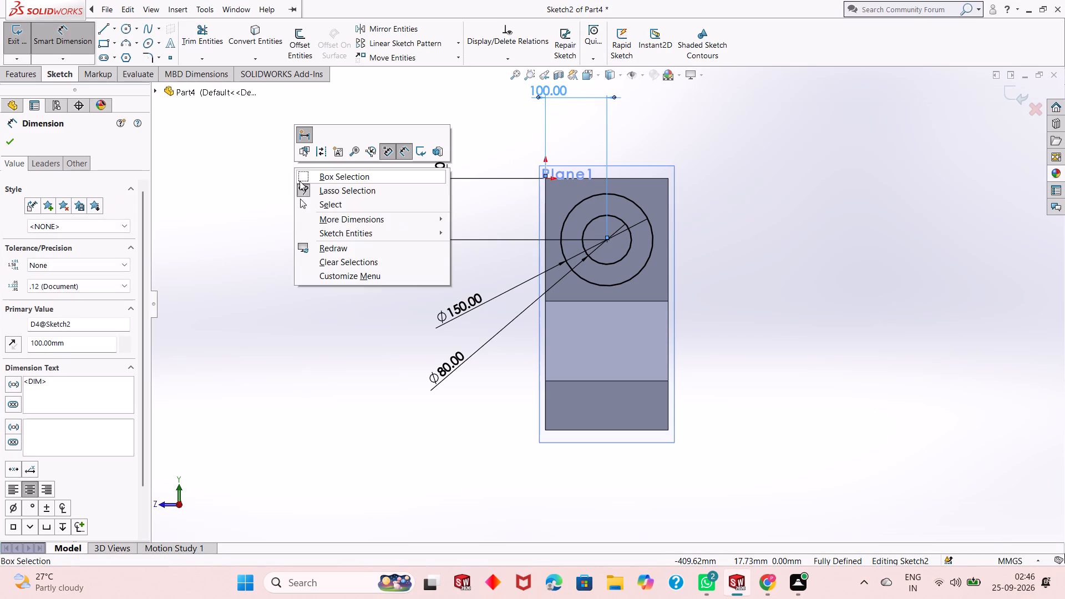
click(313, 205)
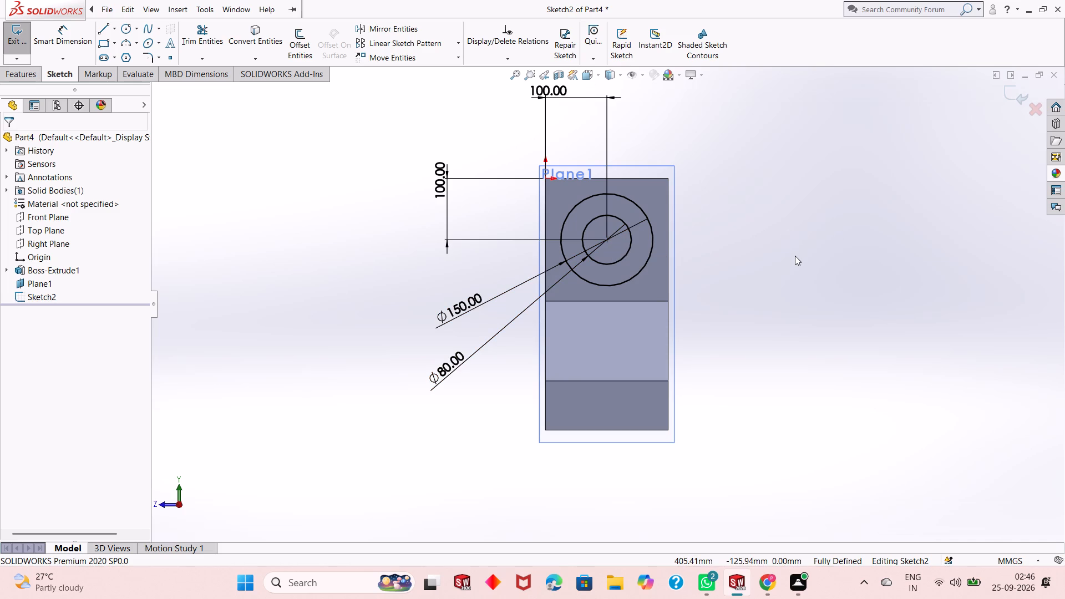
Sketch a corner rectangle about 34 mm wide and 167 mm tall, from just inside the outer circle's bottom to the sloped face's lower edge.
scroll(592, 263, down, 1)
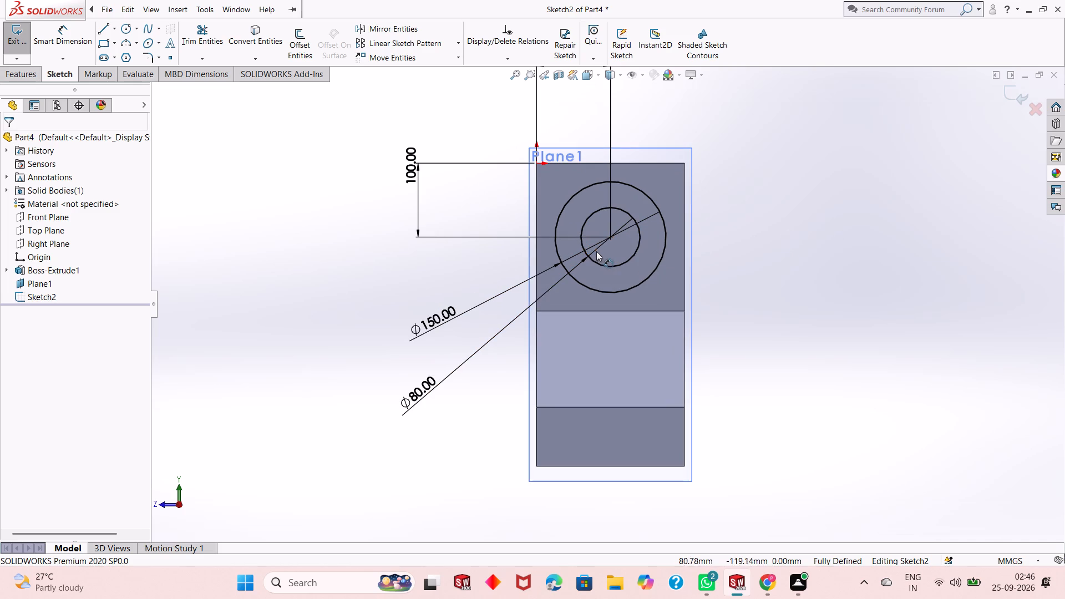
scroll(597, 251, up, 1)
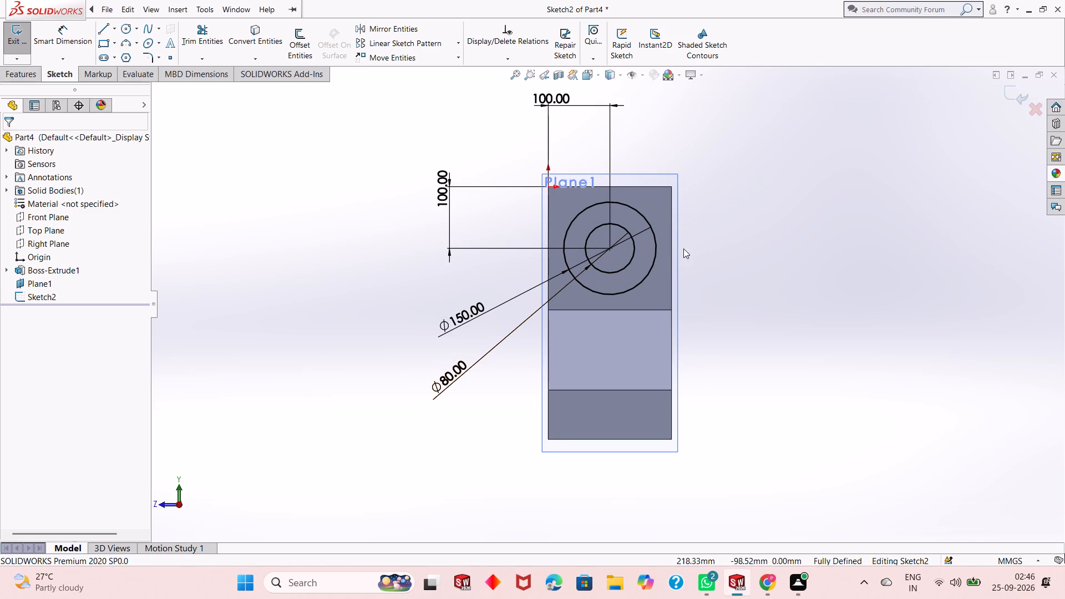
scroll(690, 256, down, 1)
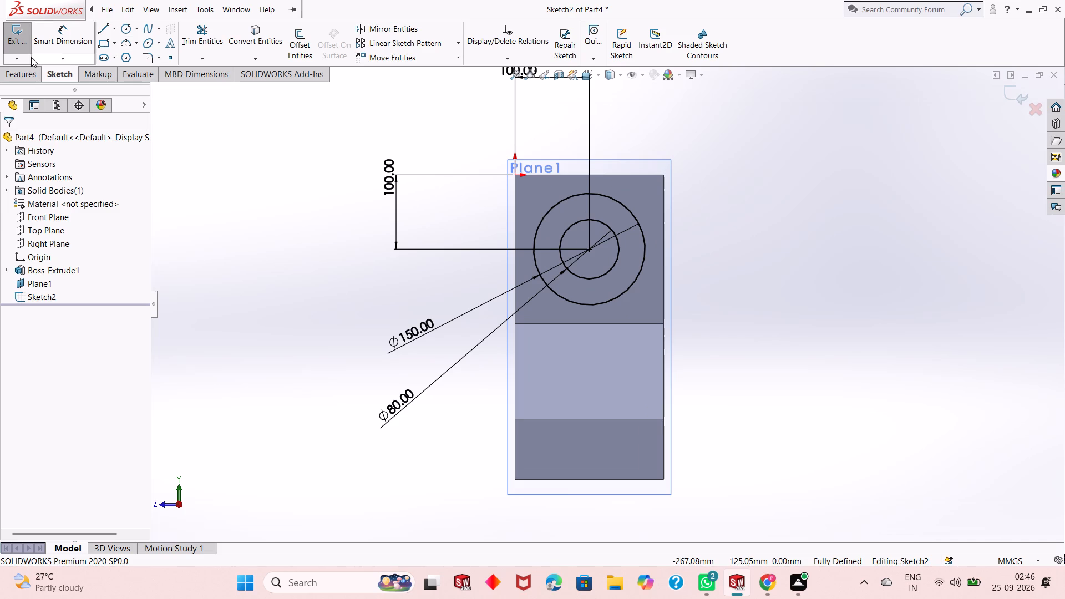
click(106, 43)
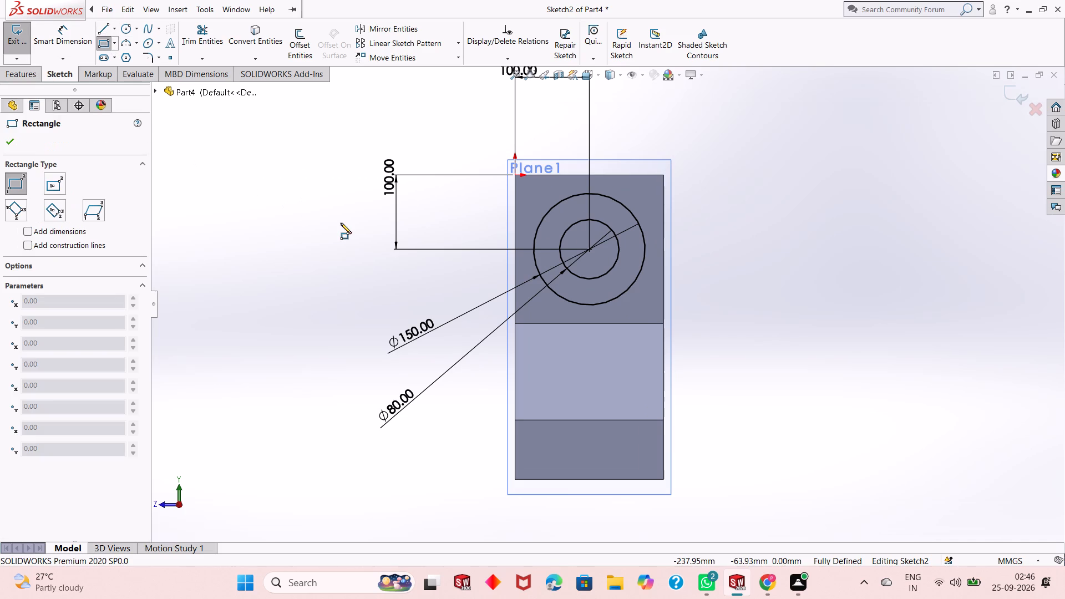
click(580, 296)
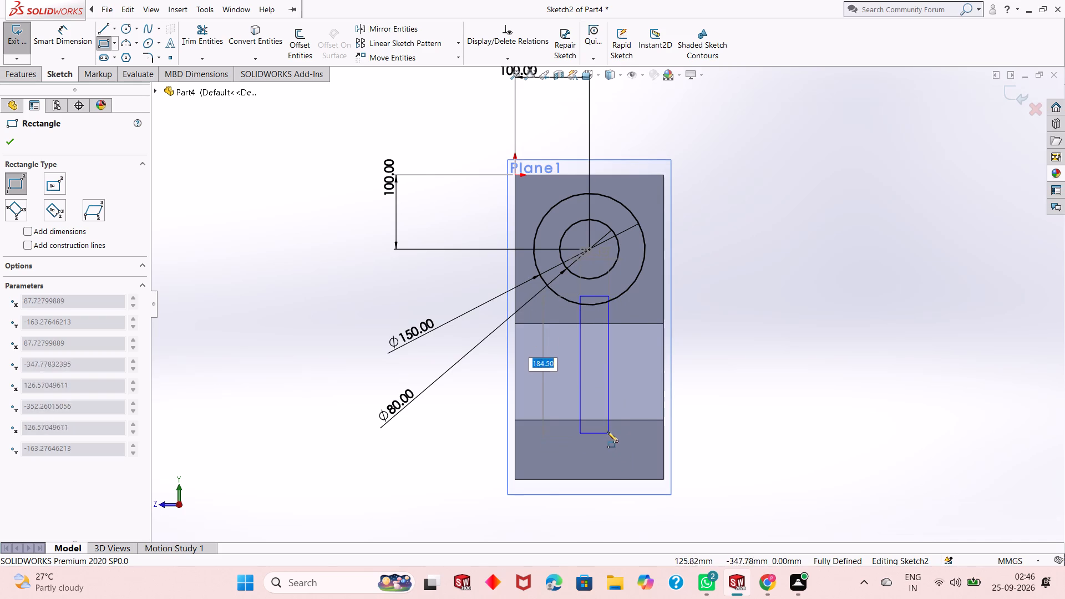
click(605, 418)
key(Escape)
key(Escape)
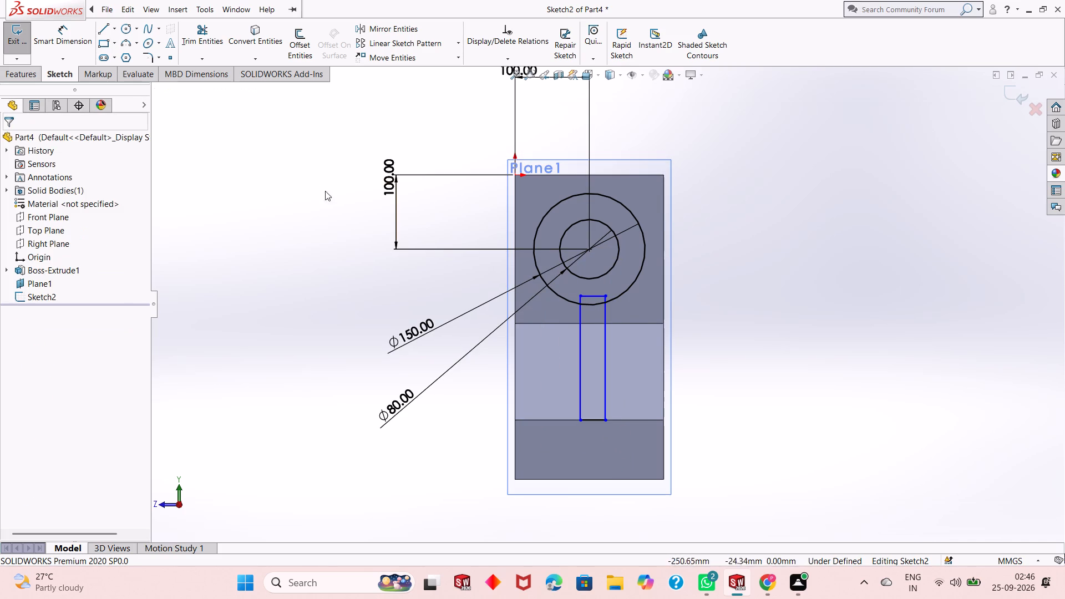
key(Escape)
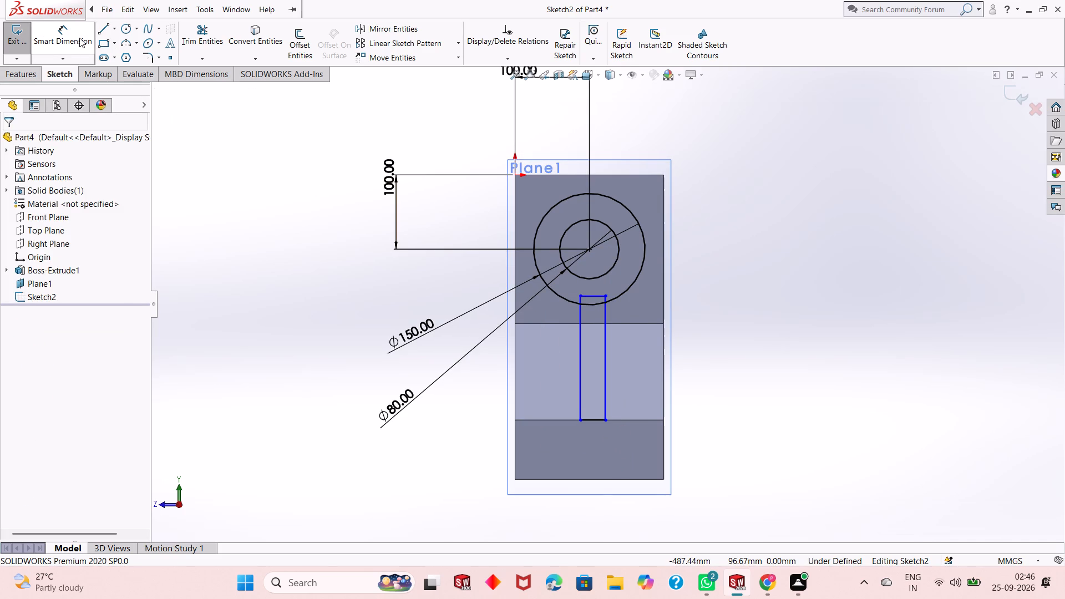
Dimension the rectangle's two lower corners 75 mm horizontally from the body's nearest bottom corners.
click(78, 37)
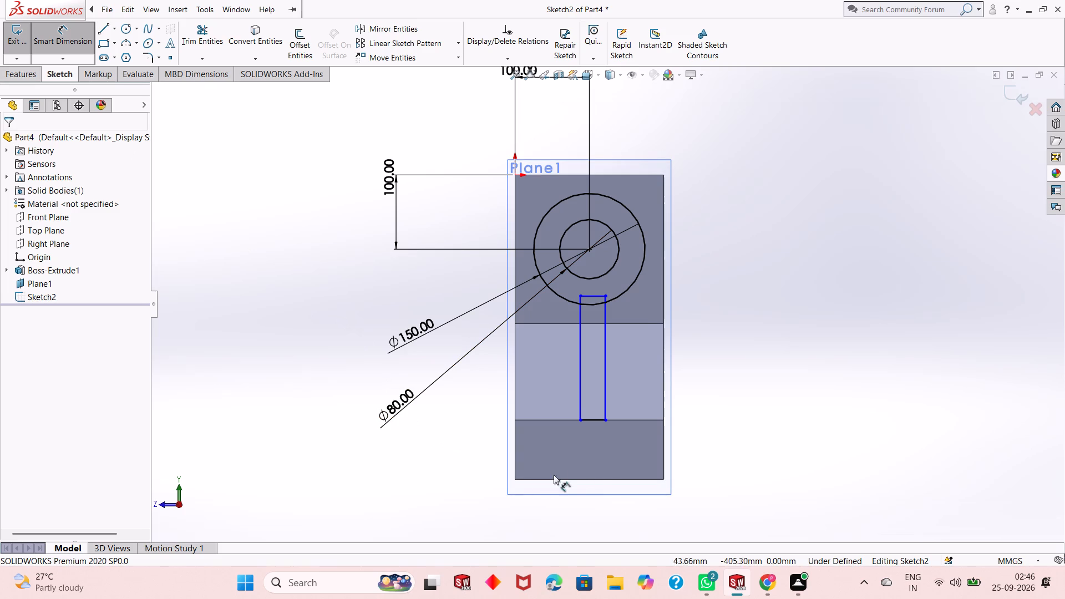
click(581, 420)
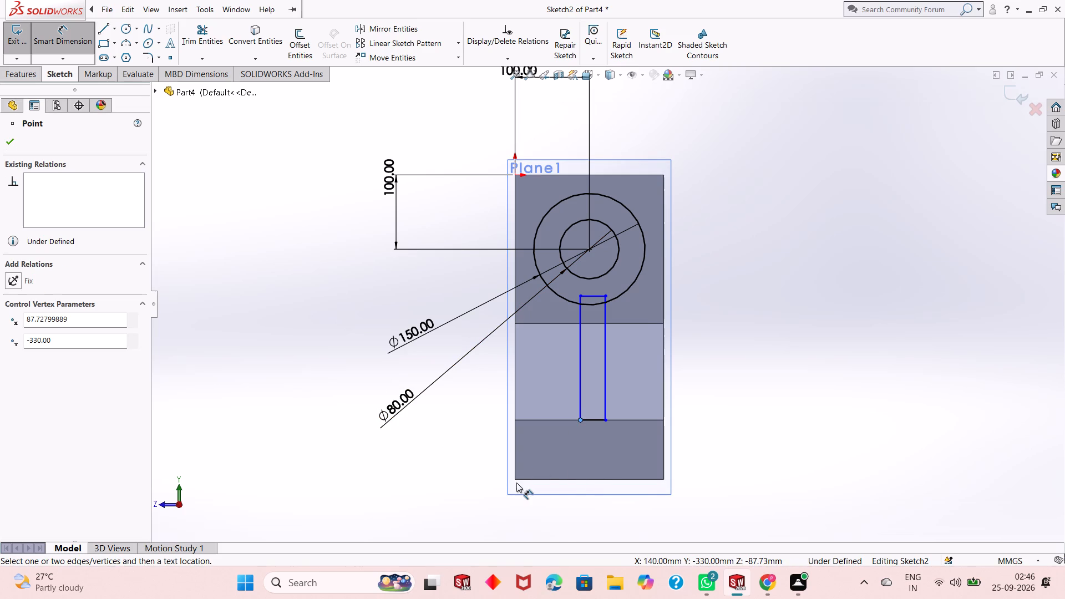
click(515, 480)
click(531, 514)
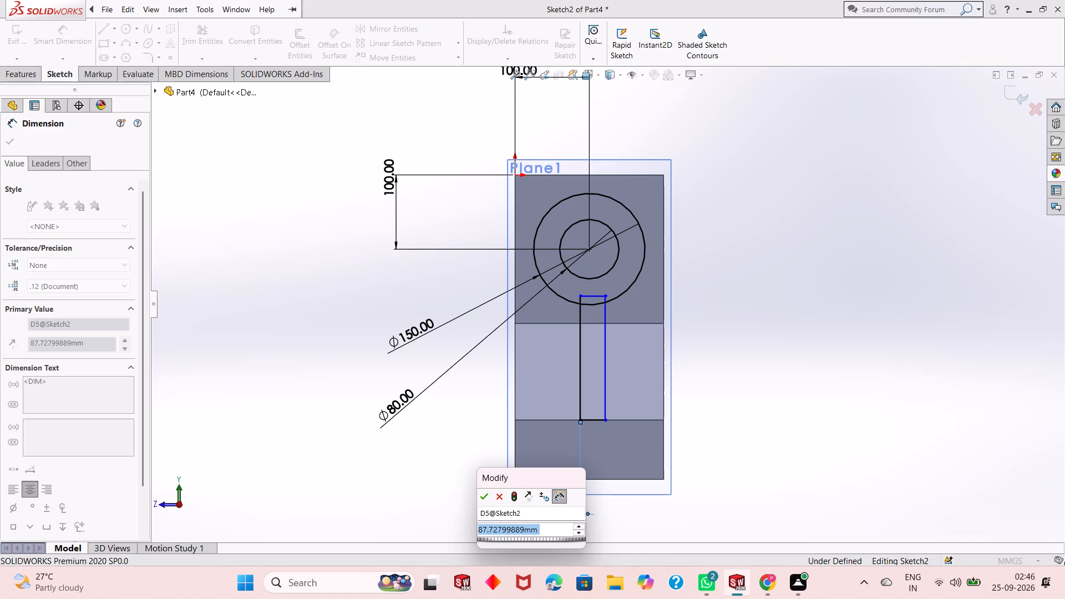
text(75)
key(Return)
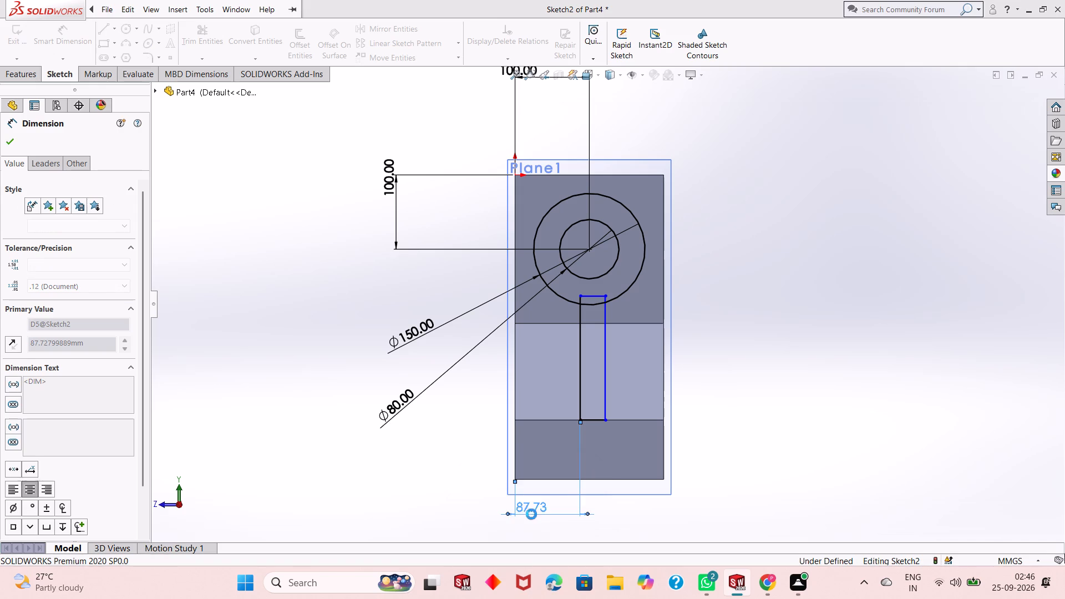
click(605, 420)
click(665, 480)
click(642, 528)
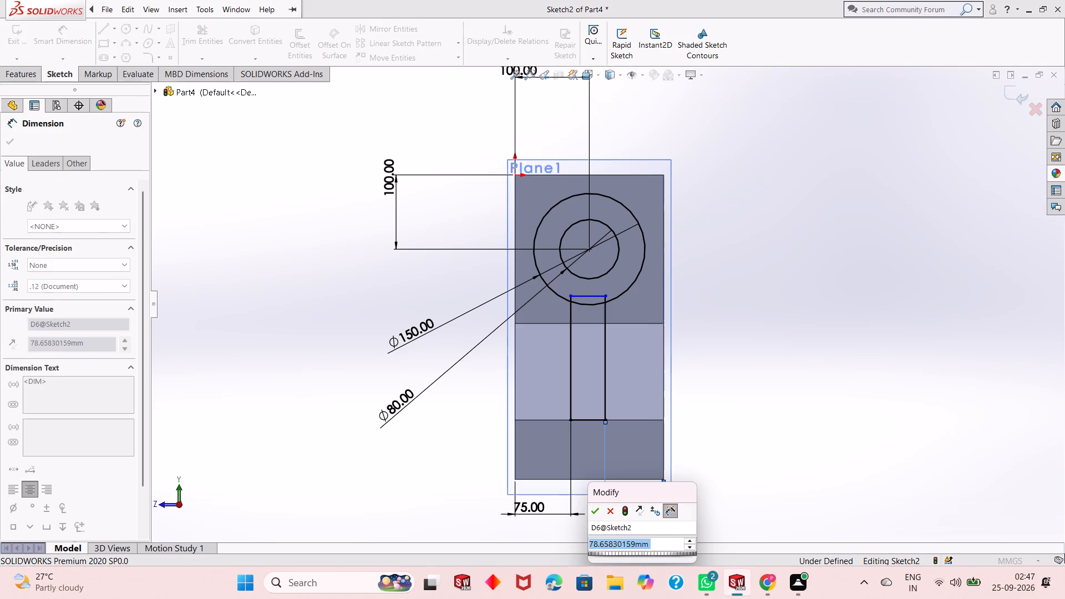
text(75)
key(Return)
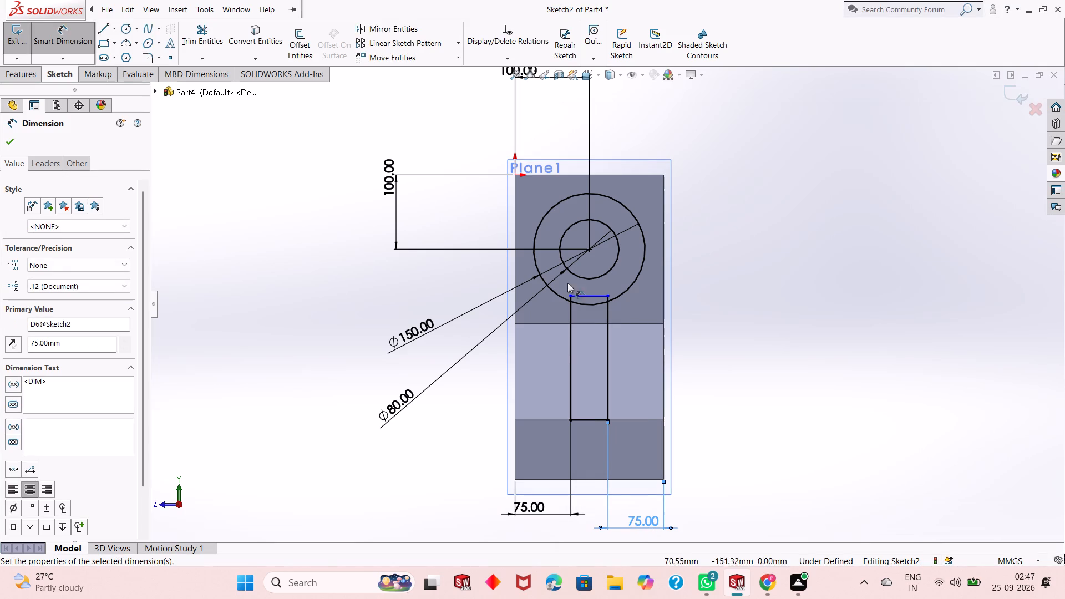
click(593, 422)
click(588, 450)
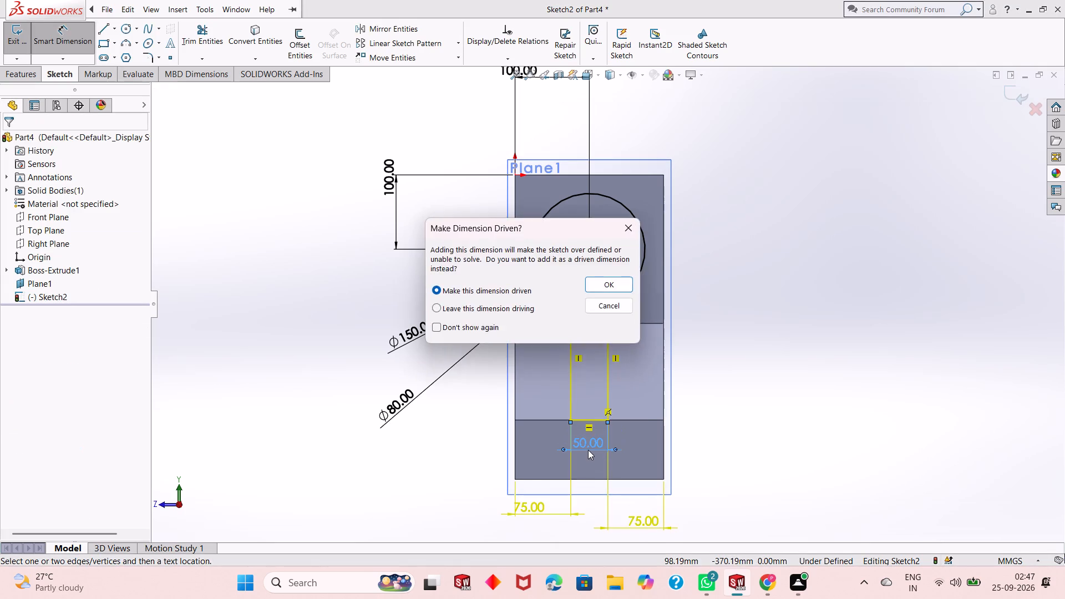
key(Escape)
Dimension the rectangle's vertical side to 165 mm and finish dimensioning.
click(610, 359)
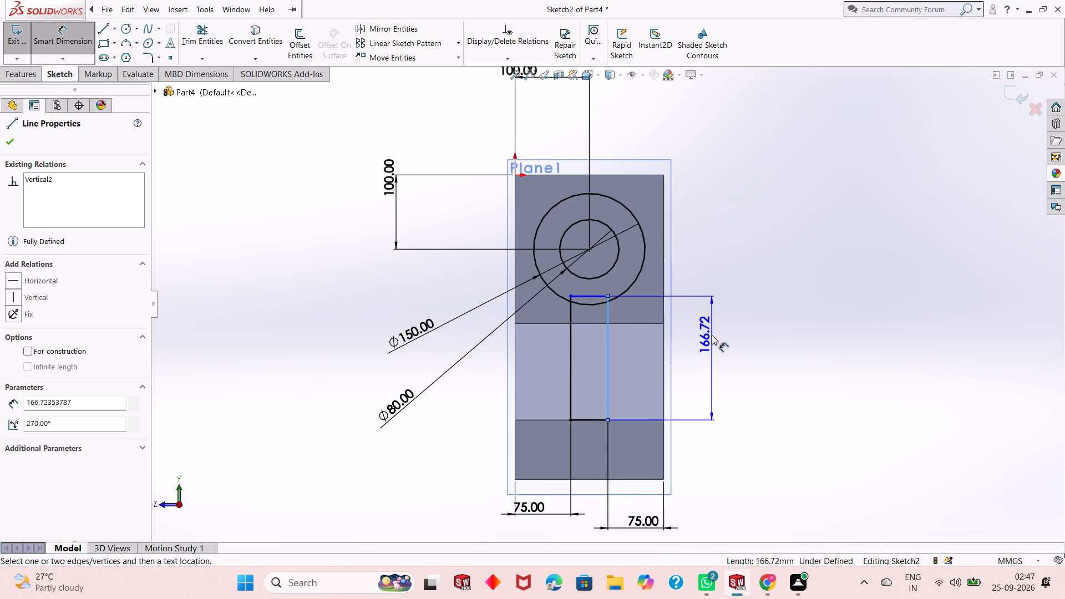
click(712, 335)
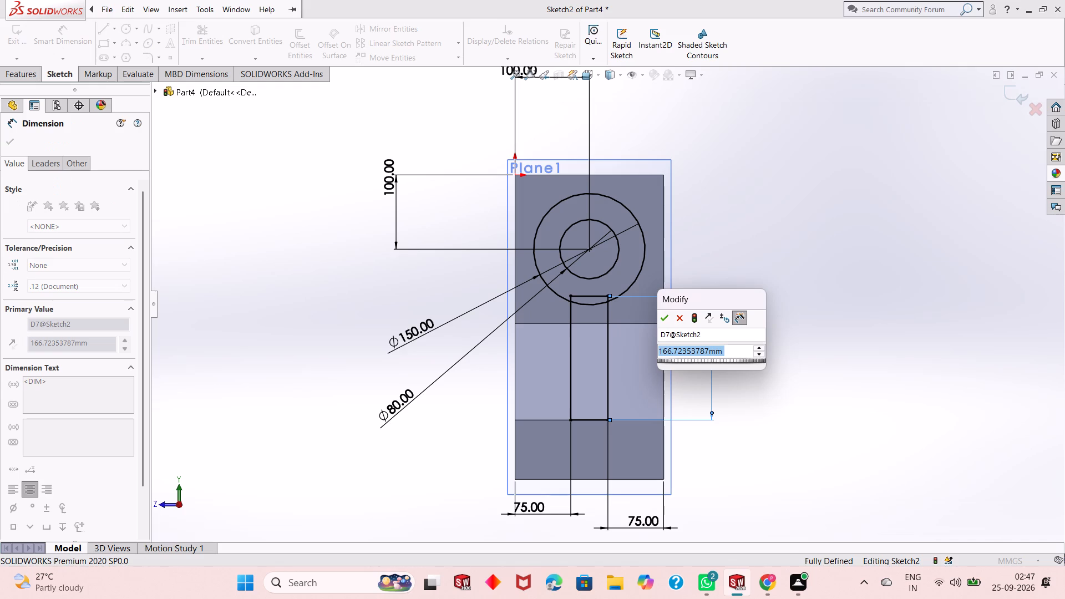
text(165)
key(Return)
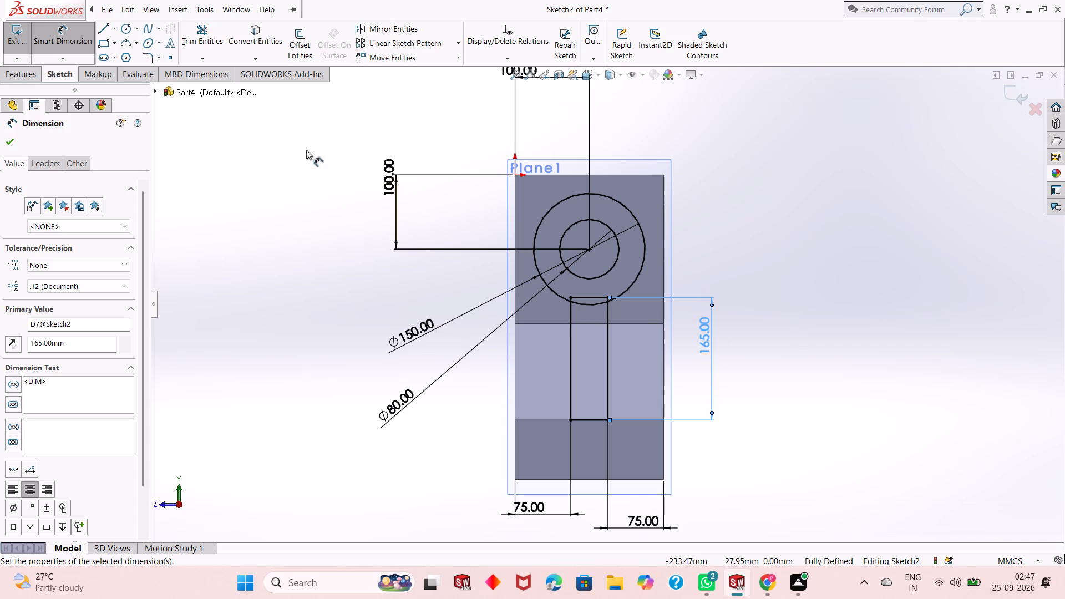
click(0, 141)
click(9, 139)
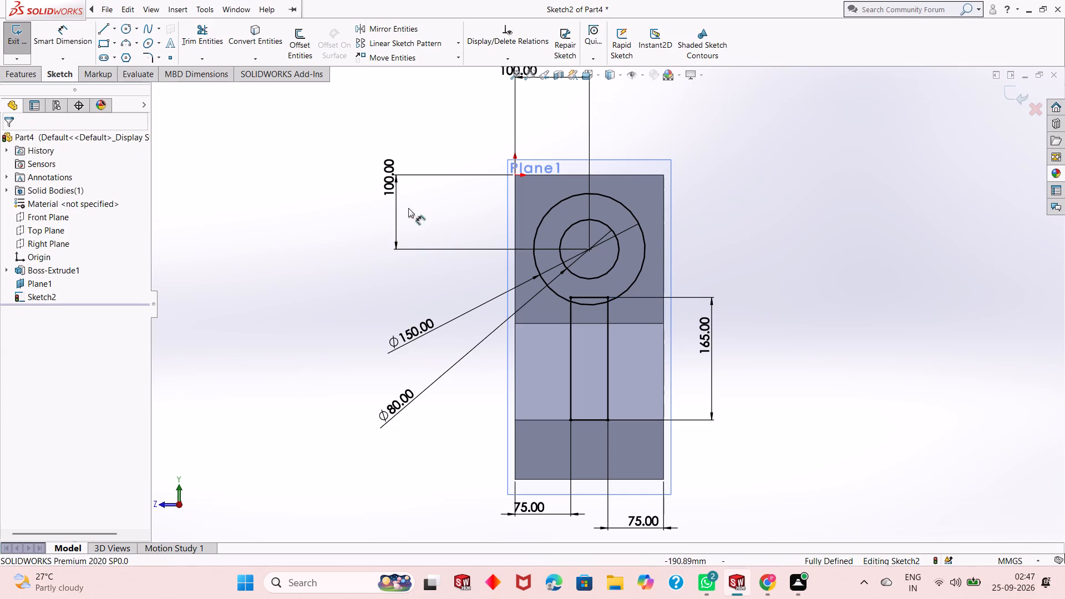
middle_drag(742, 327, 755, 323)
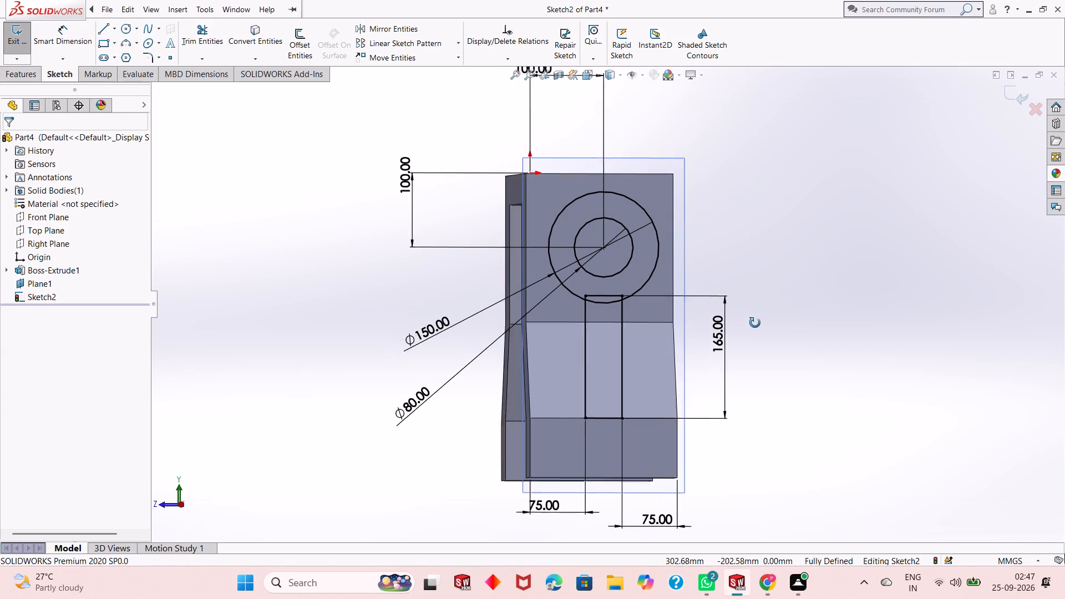
Trim the rectangle's top edge, its side stubs inside the outer circle and the arc between its sides, leaving one closed keyhole outline.
middle_drag(755, 323, 783, 327)
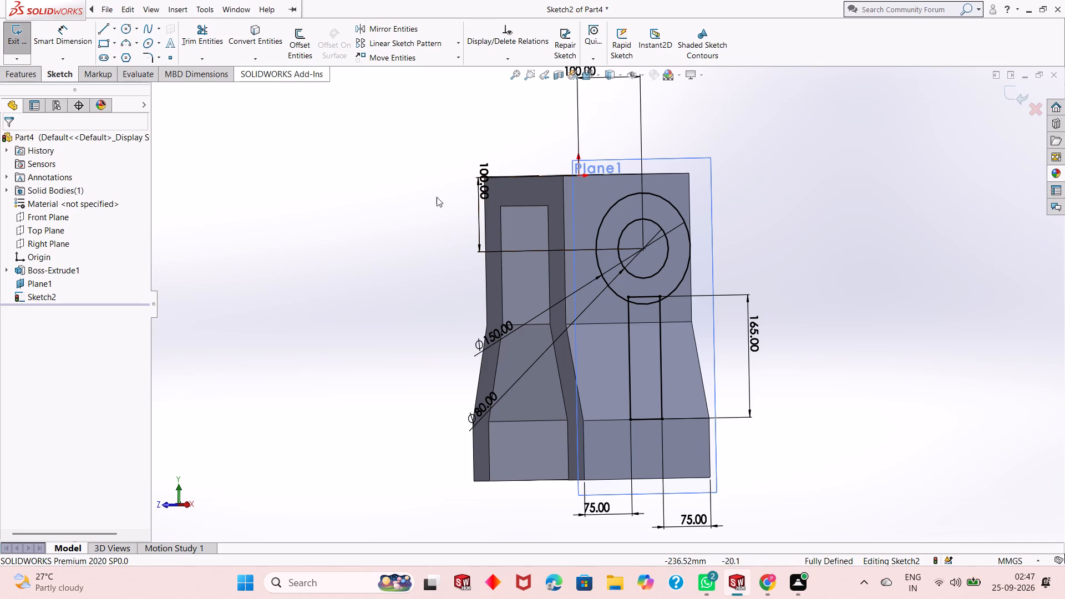
middle_drag(749, 332, 732, 335)
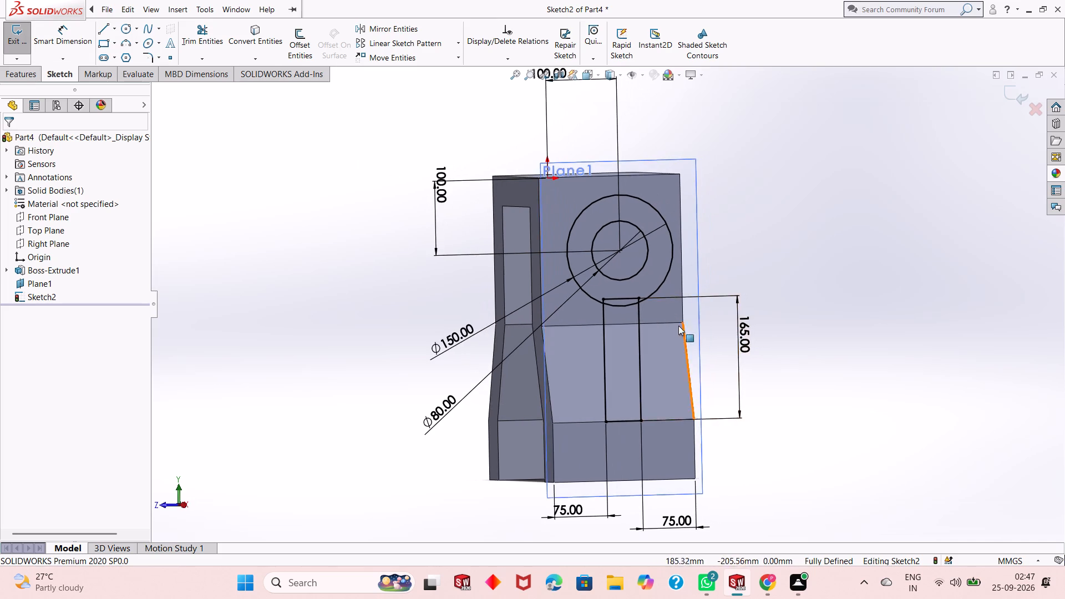
scroll(658, 320, down, 2)
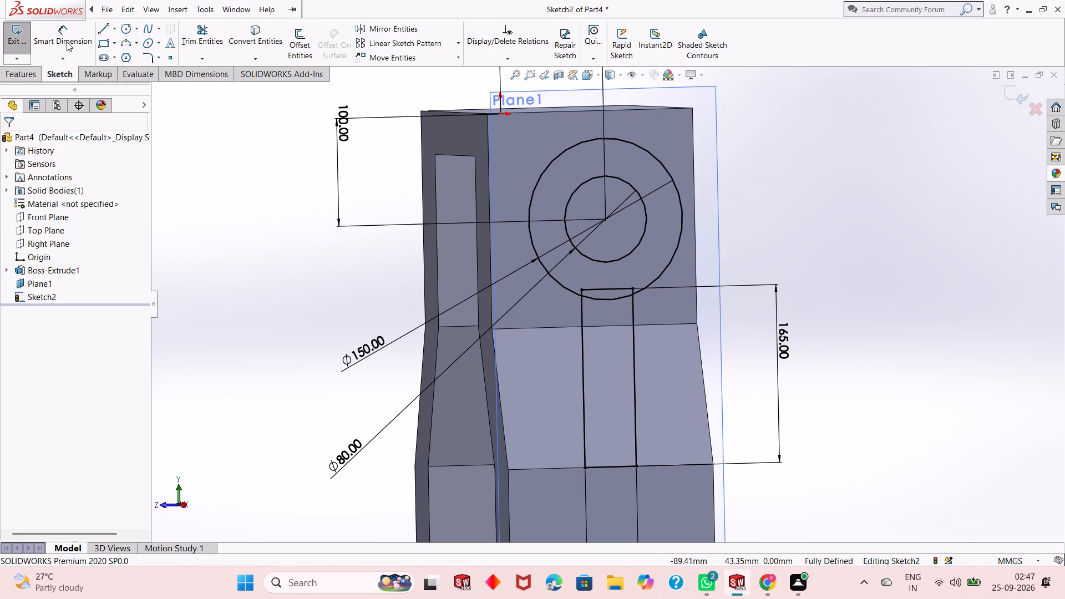
click(202, 31)
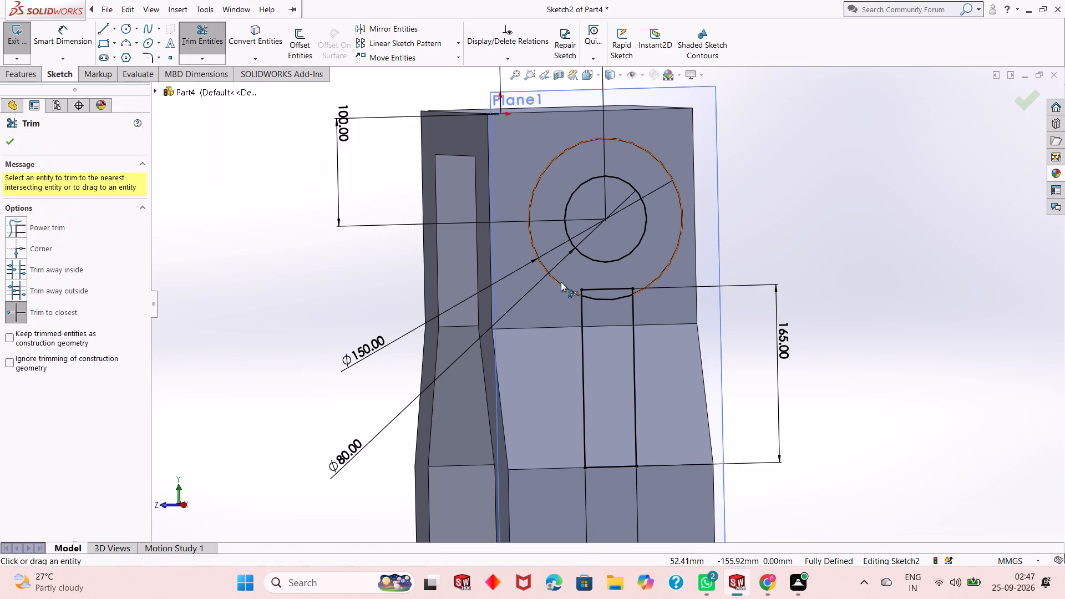
click(606, 287)
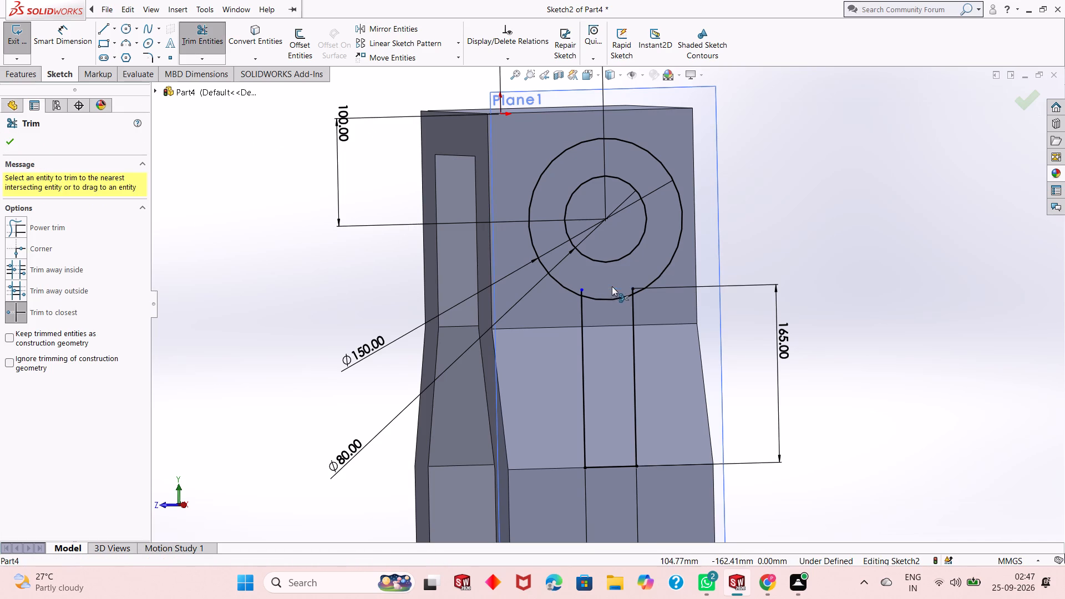
scroll(612, 286, down, 7)
click(501, 318)
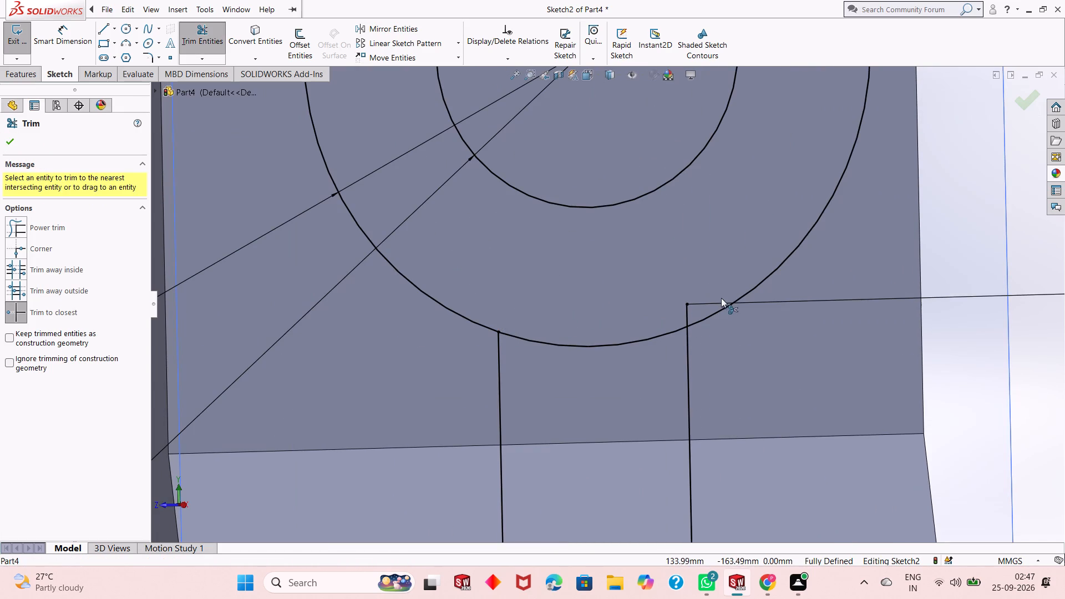
click(689, 315)
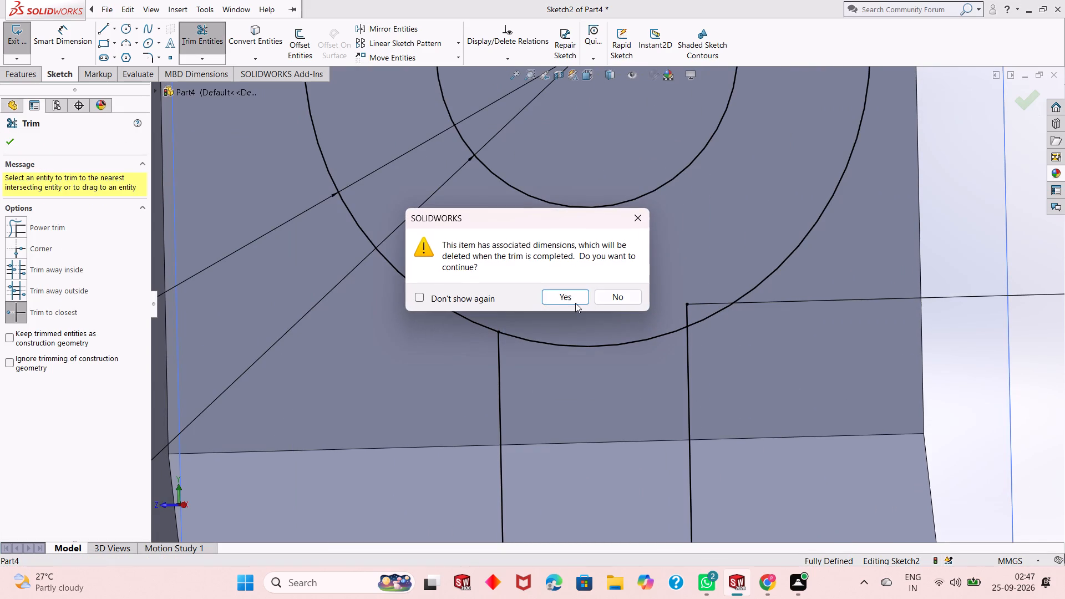
click(554, 298)
scroll(619, 417, up, 6)
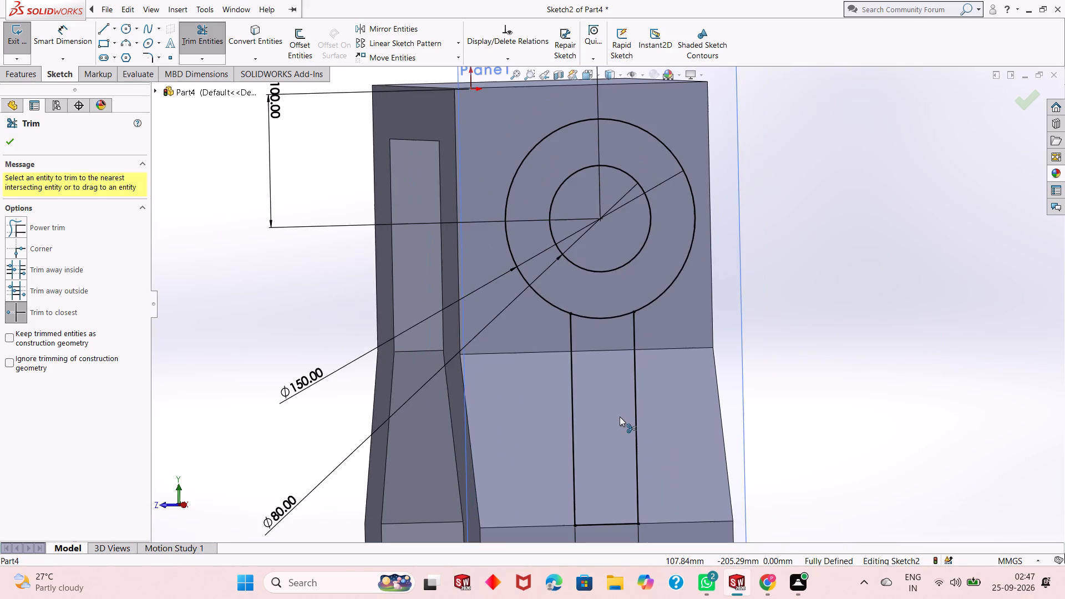
scroll(620, 417, up, 2)
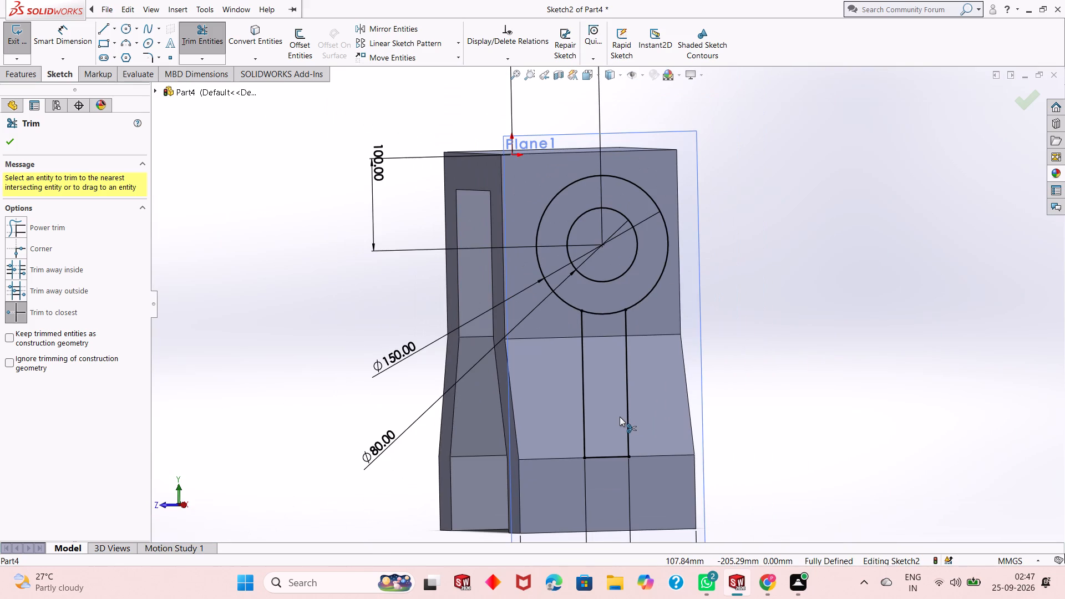
click(599, 314)
right_click(738, 258)
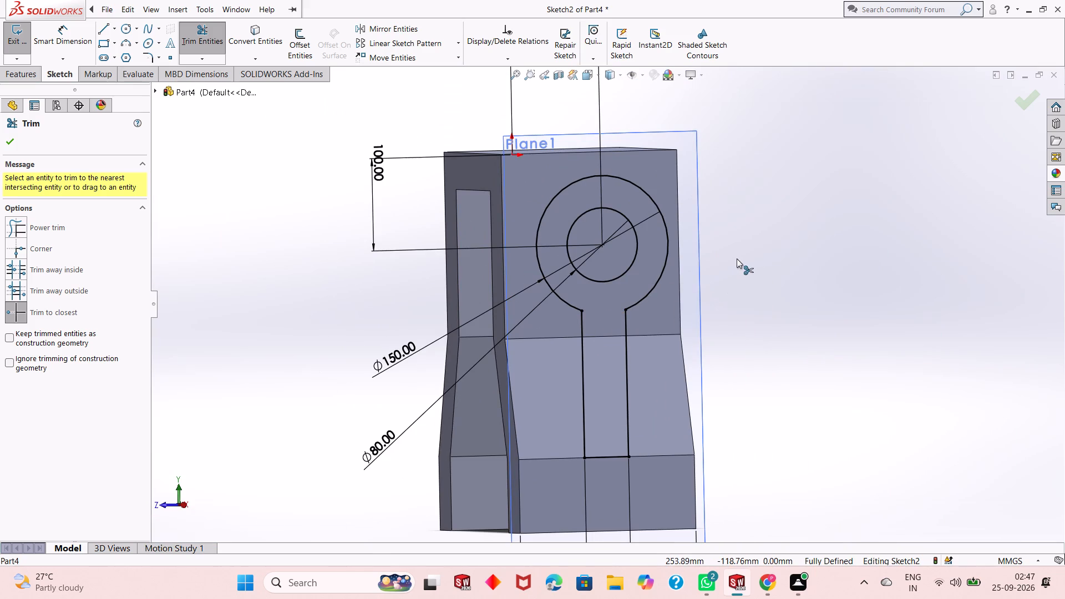
click(764, 295)
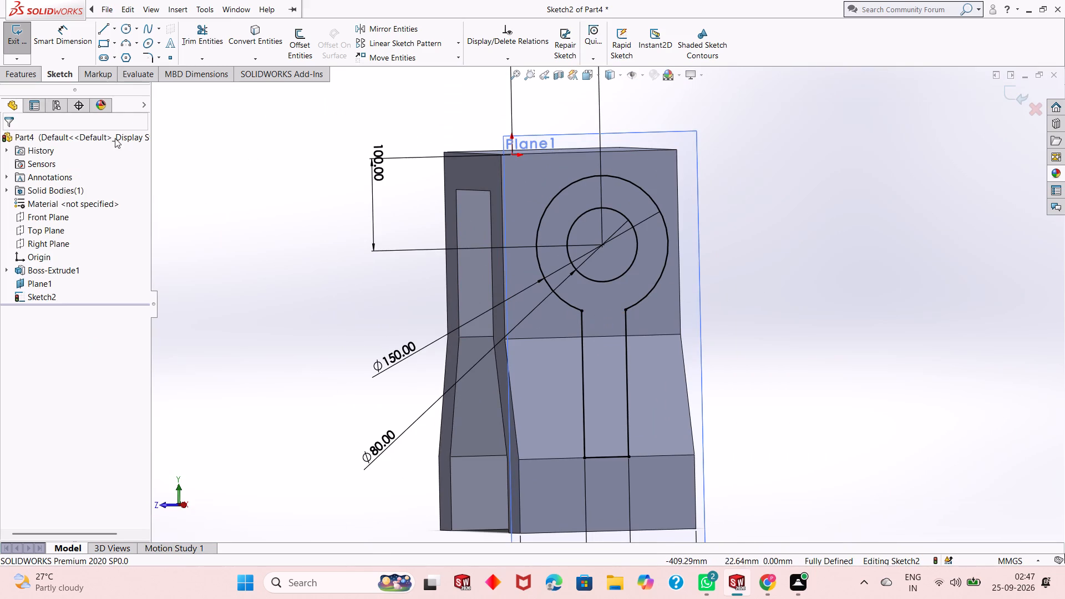
Start a blind boss extrusion of the trimmed profile, reversed toward the body, with a depth of 80 mm.
click(21, 75)
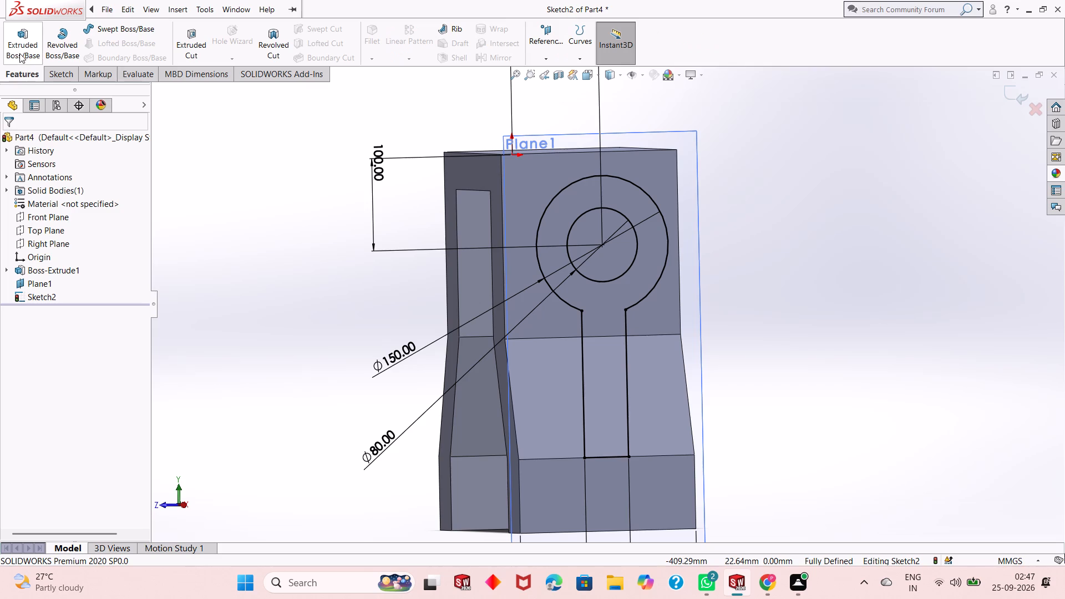
click(19, 52)
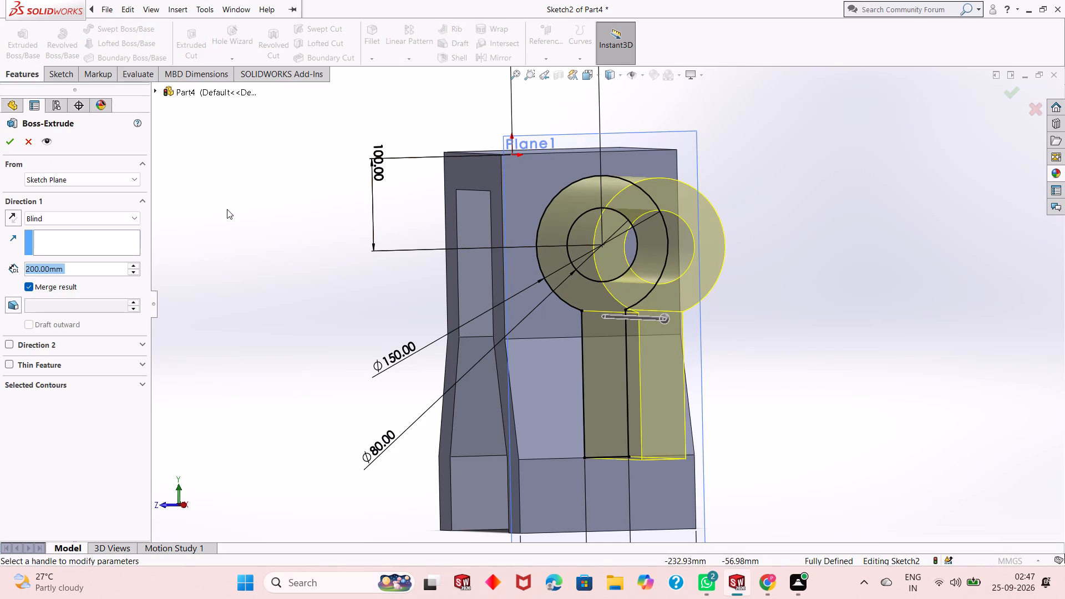
click(9, 222)
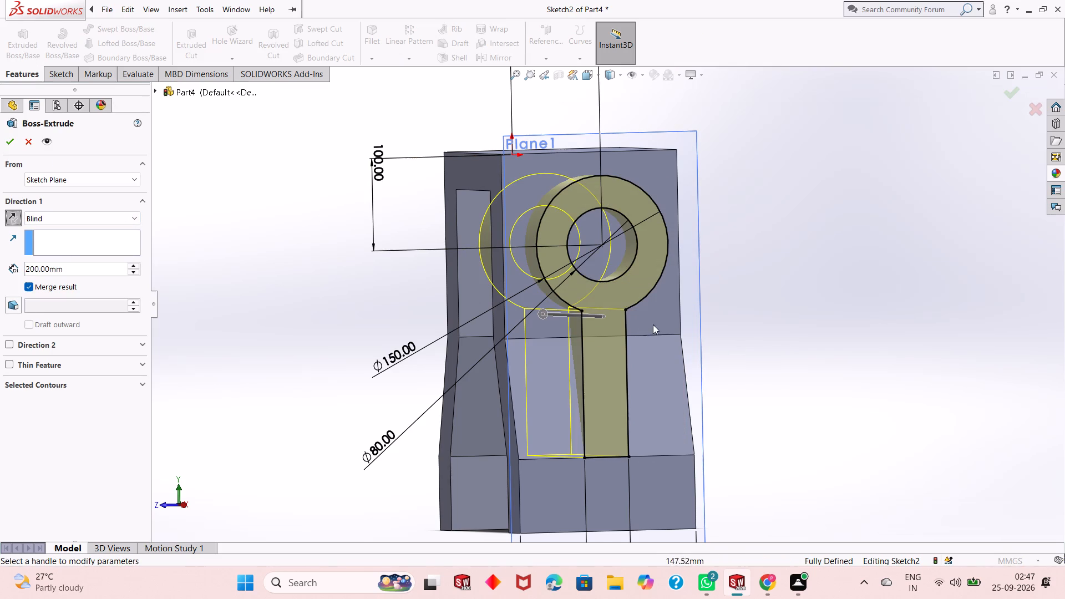
middle_drag(695, 305, 744, 326)
scroll(685, 357, up, 1)
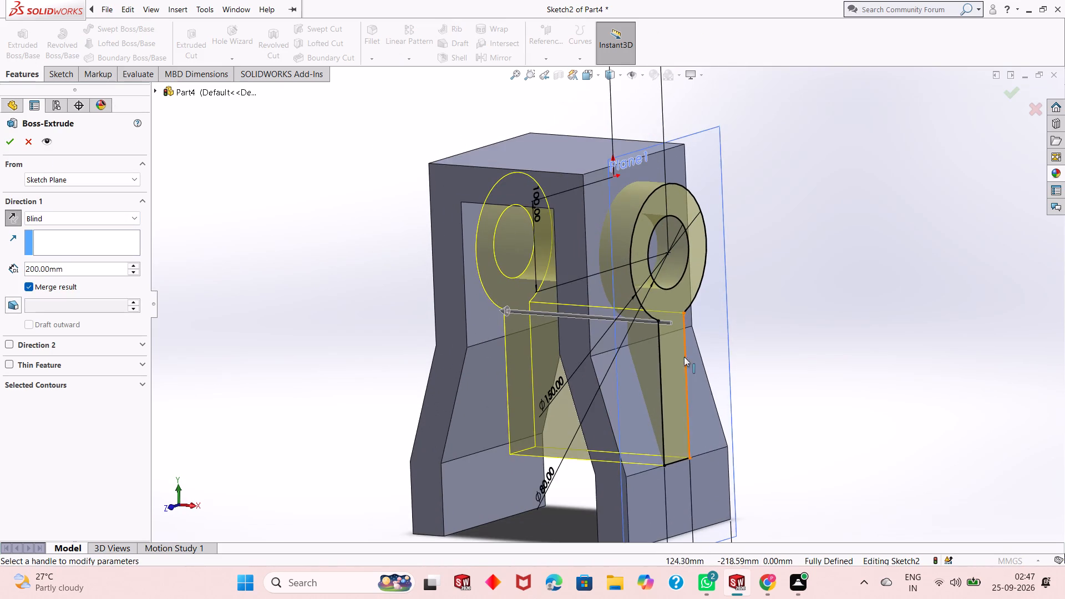
double_click(72, 273)
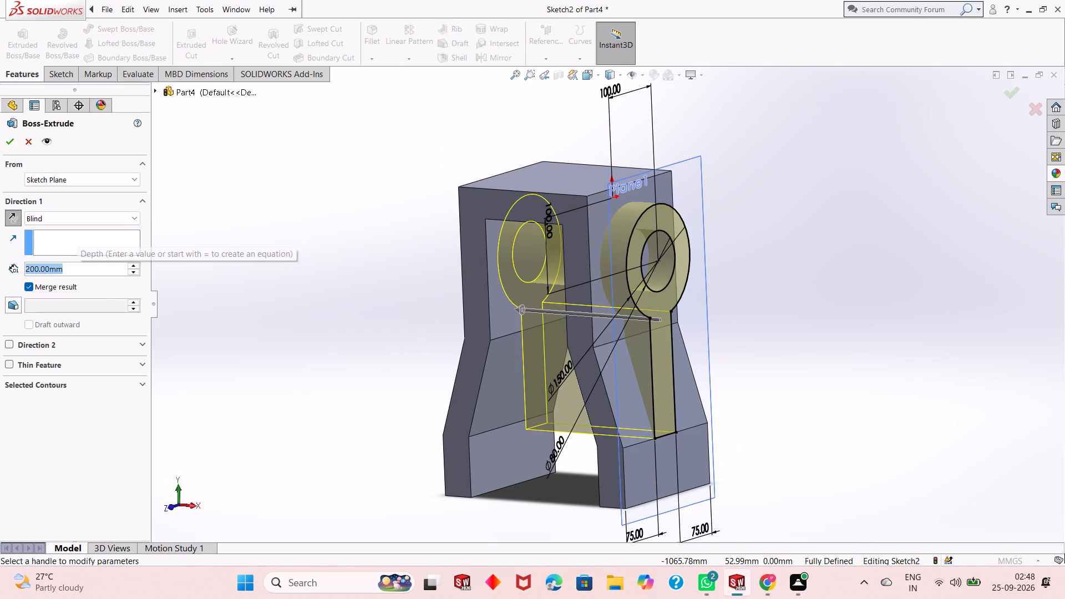
text(80)
key(Return)
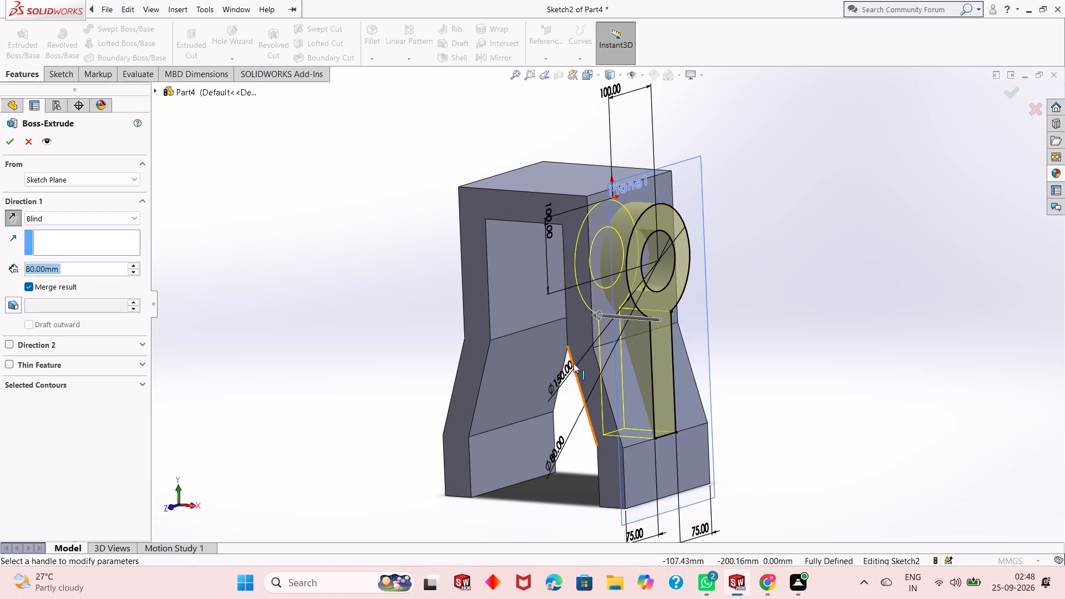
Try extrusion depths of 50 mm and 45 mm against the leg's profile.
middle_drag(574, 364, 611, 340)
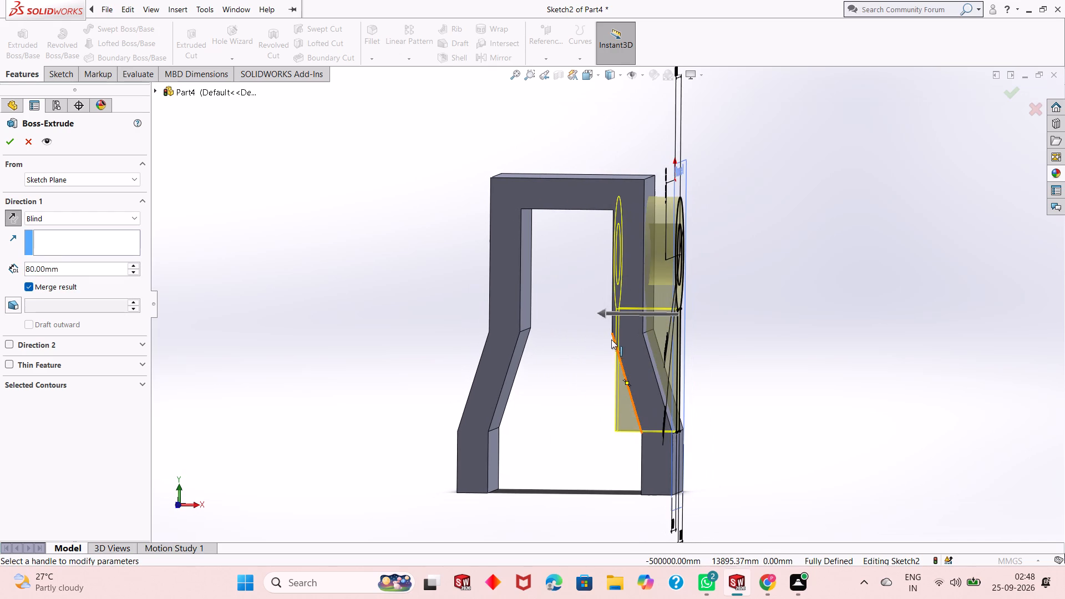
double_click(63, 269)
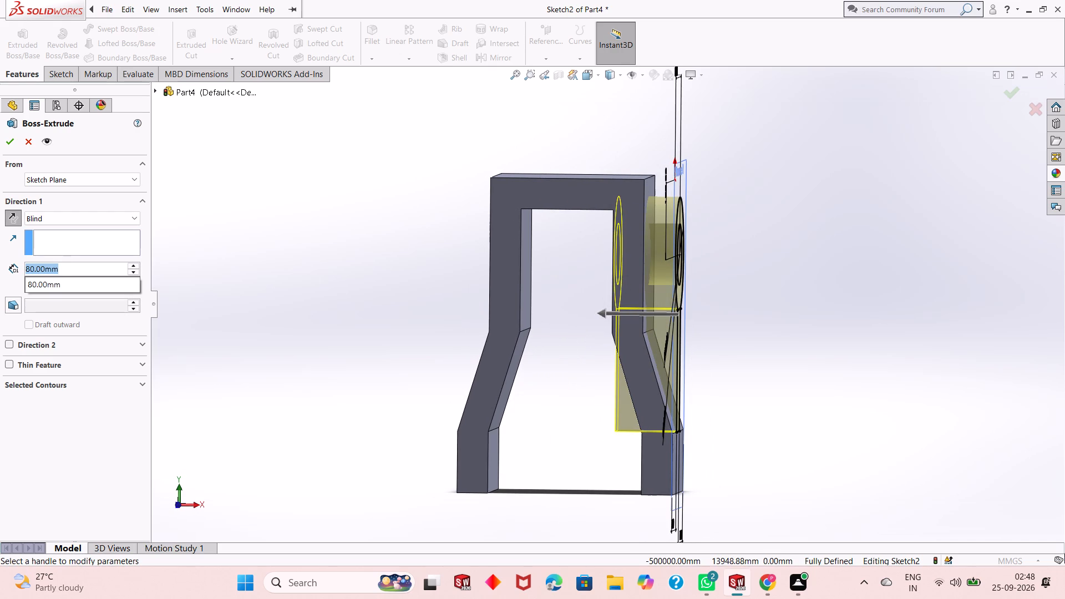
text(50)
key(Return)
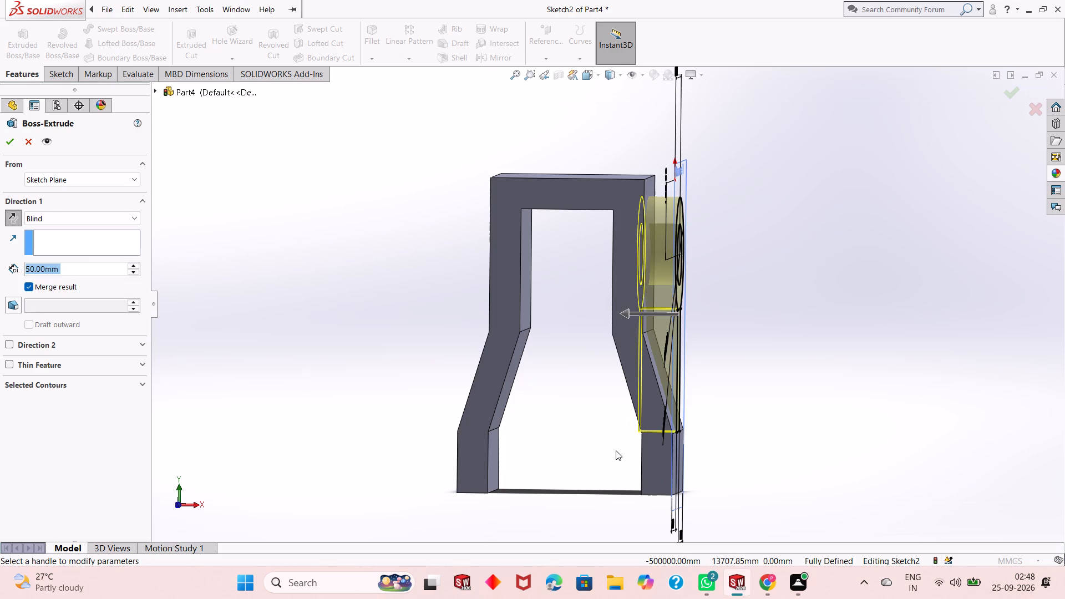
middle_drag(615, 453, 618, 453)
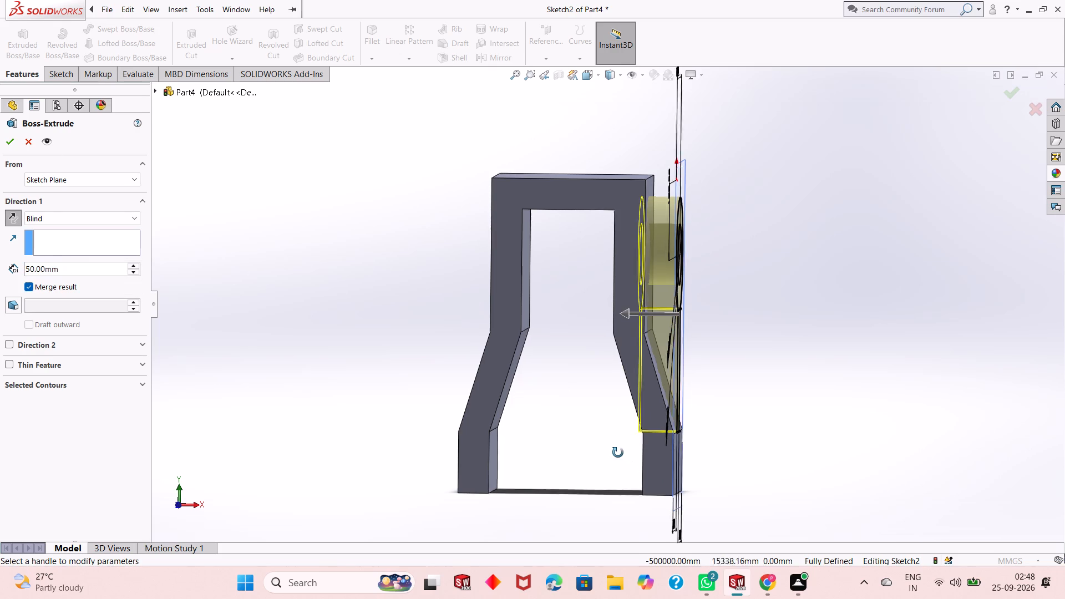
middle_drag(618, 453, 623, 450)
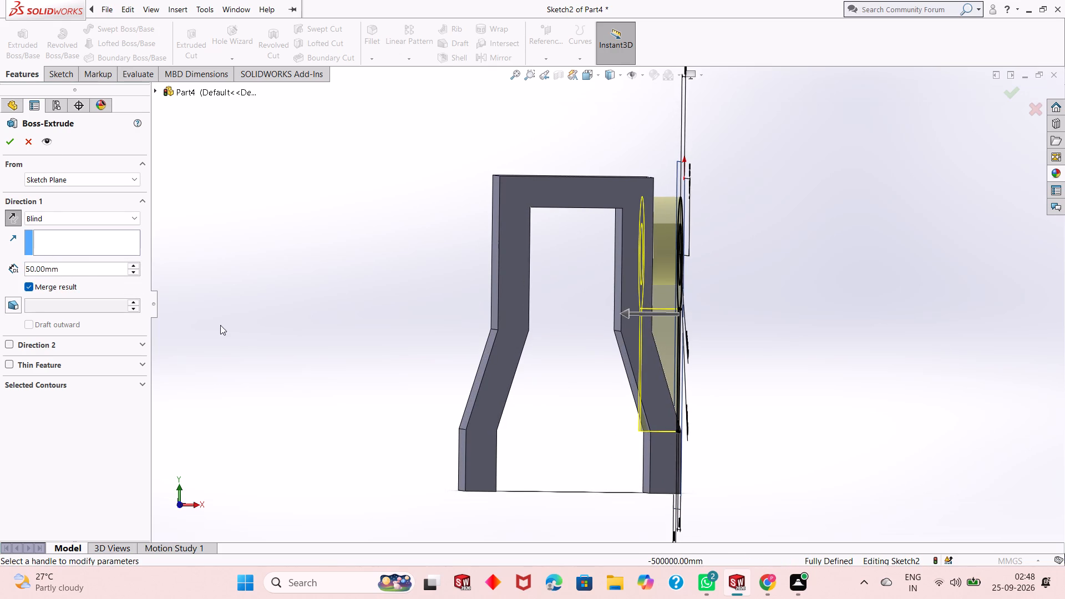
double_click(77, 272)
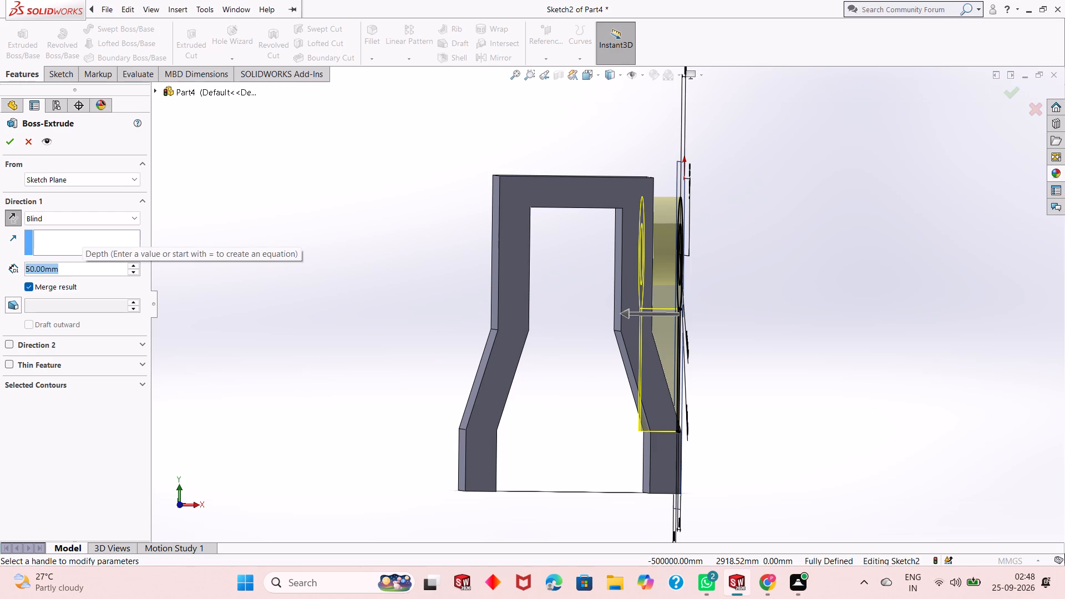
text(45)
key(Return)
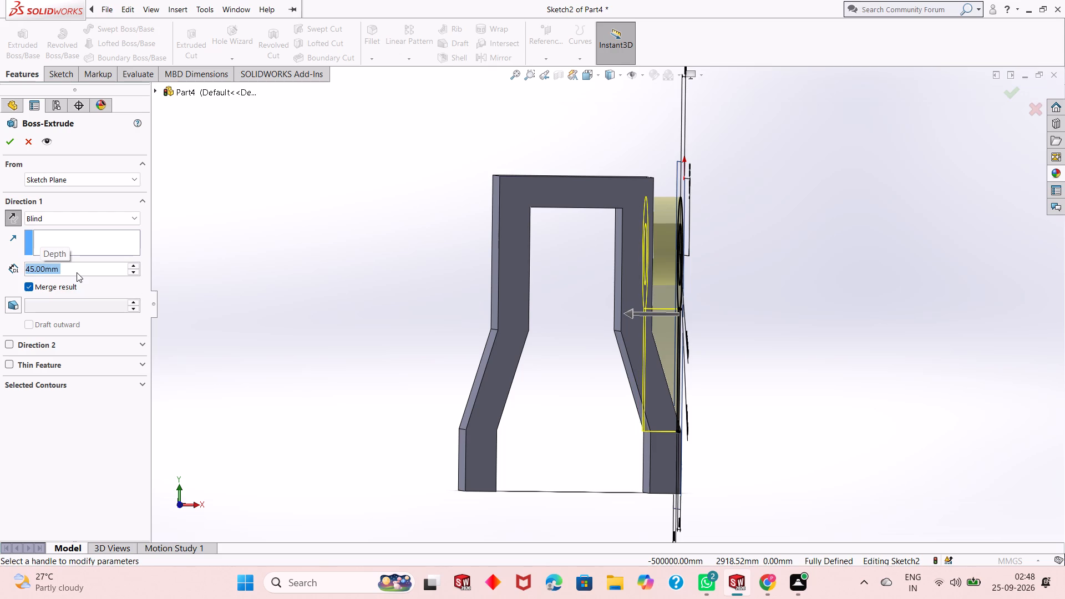
Set the extrusion depth to 40 mm, check how the rib meets the sloped leg, and create the boss.
text(40)
key(Return)
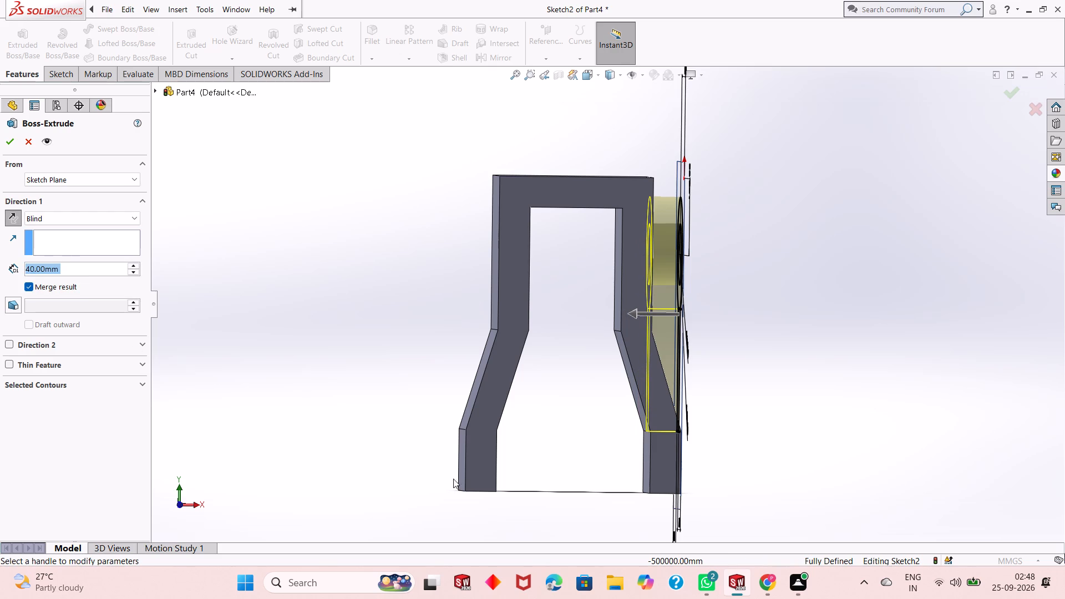
scroll(649, 468, down, 3)
middle_drag(648, 413, 659, 410)
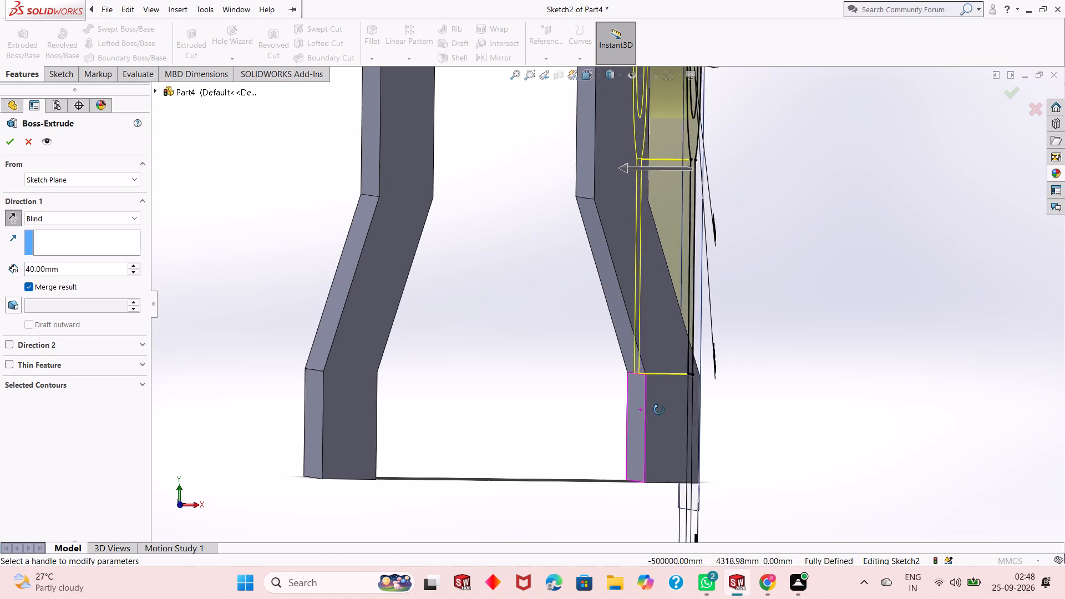
middle_drag(659, 410, 658, 403)
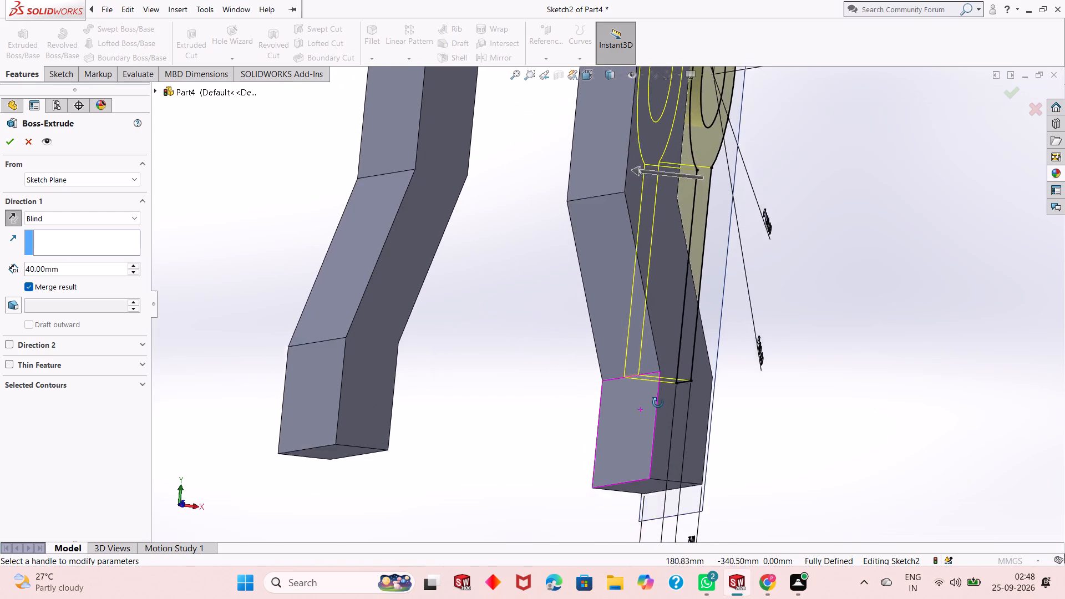
middle_drag(658, 403, 651, 443)
scroll(649, 277, up, 2)
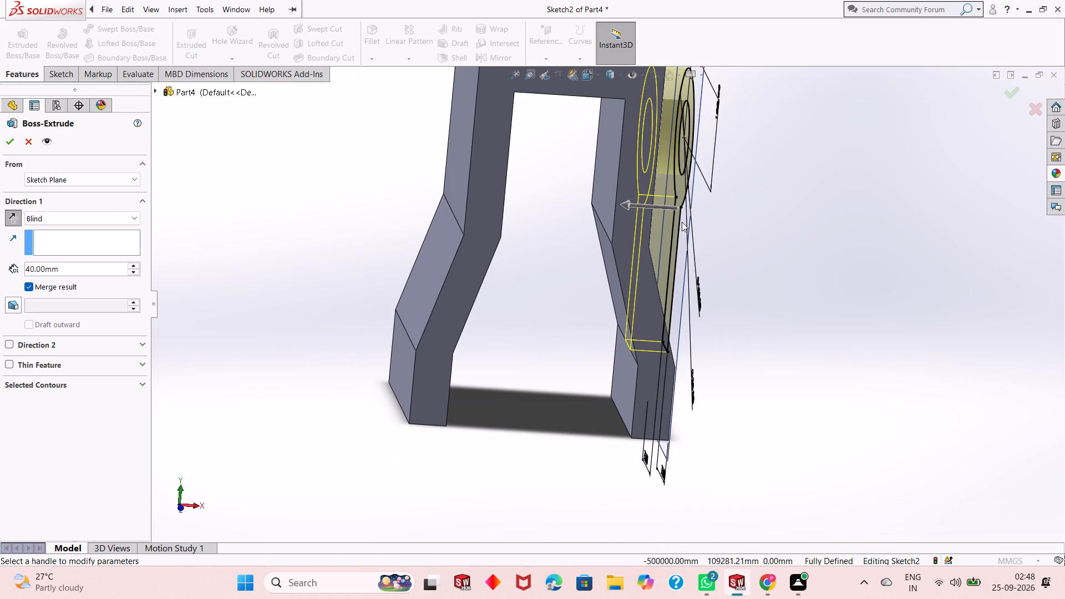
middle_drag(757, 148, 746, 170)
scroll(725, 143, up, 1)
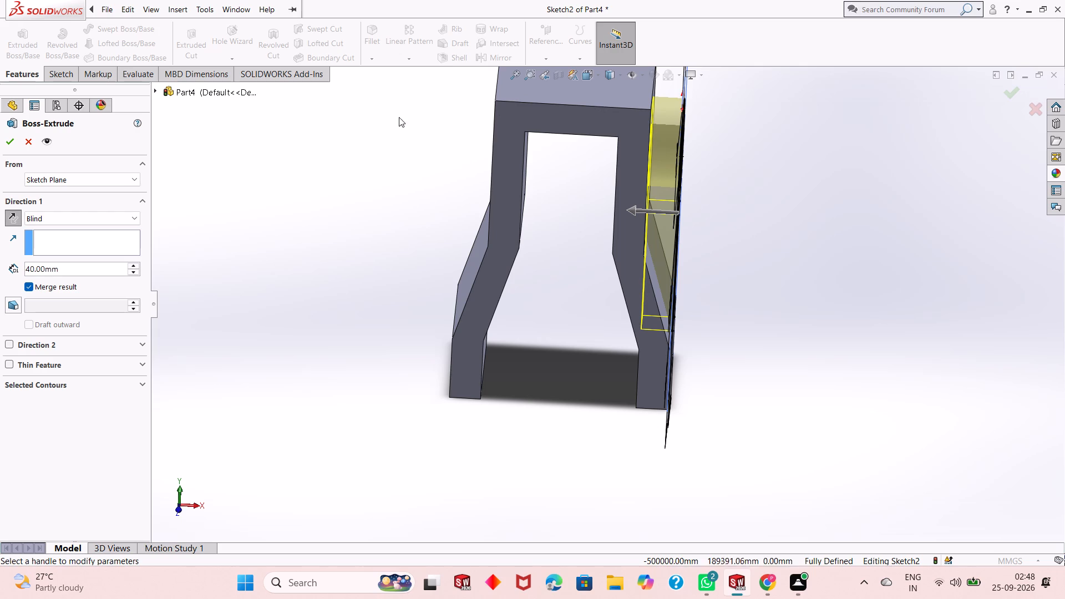
click(10, 145)
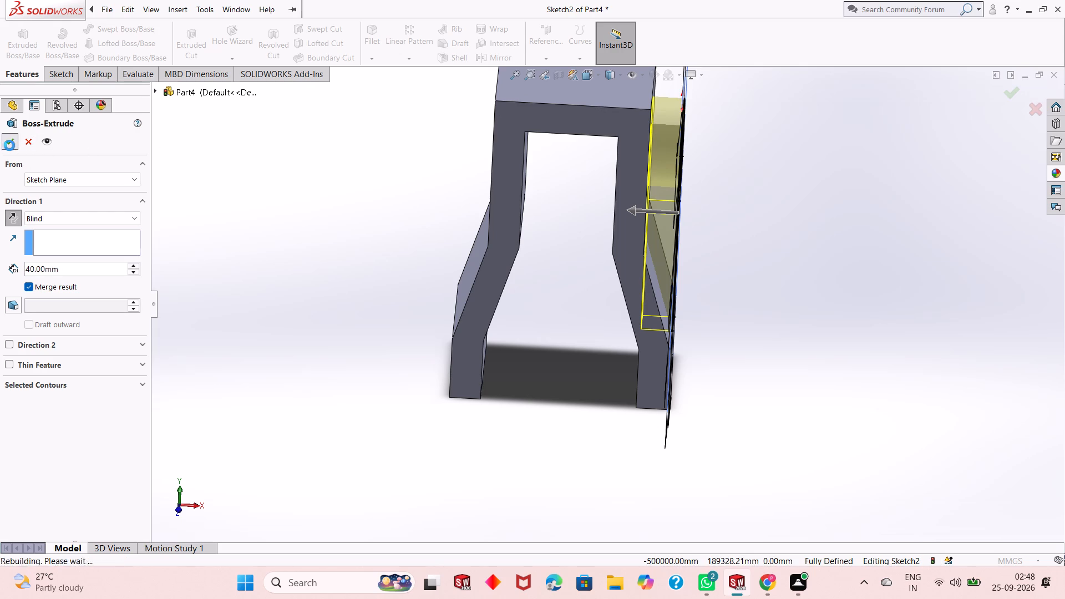
key(Escape)
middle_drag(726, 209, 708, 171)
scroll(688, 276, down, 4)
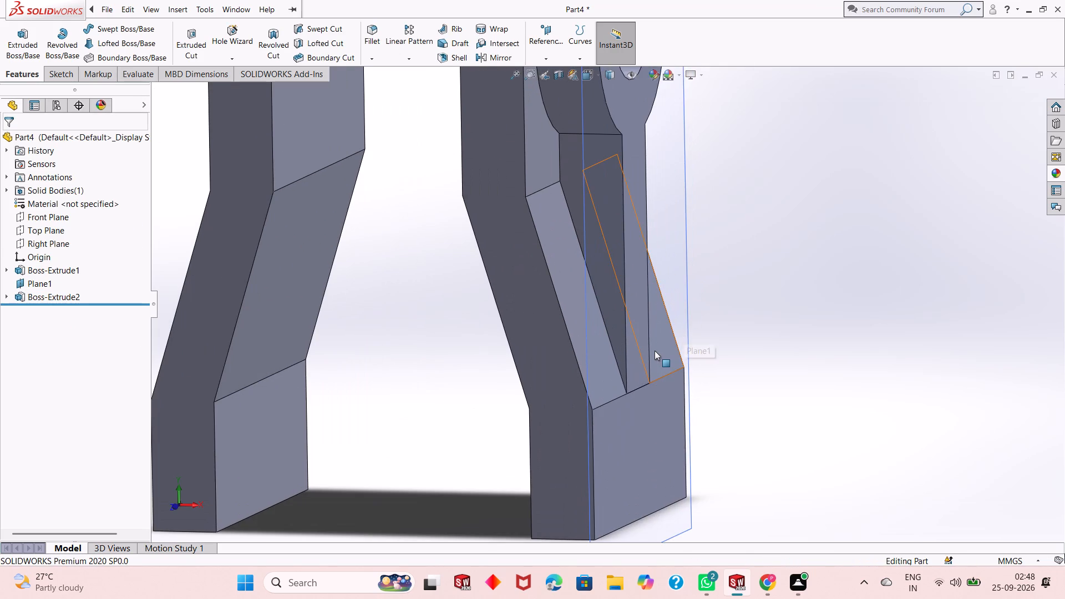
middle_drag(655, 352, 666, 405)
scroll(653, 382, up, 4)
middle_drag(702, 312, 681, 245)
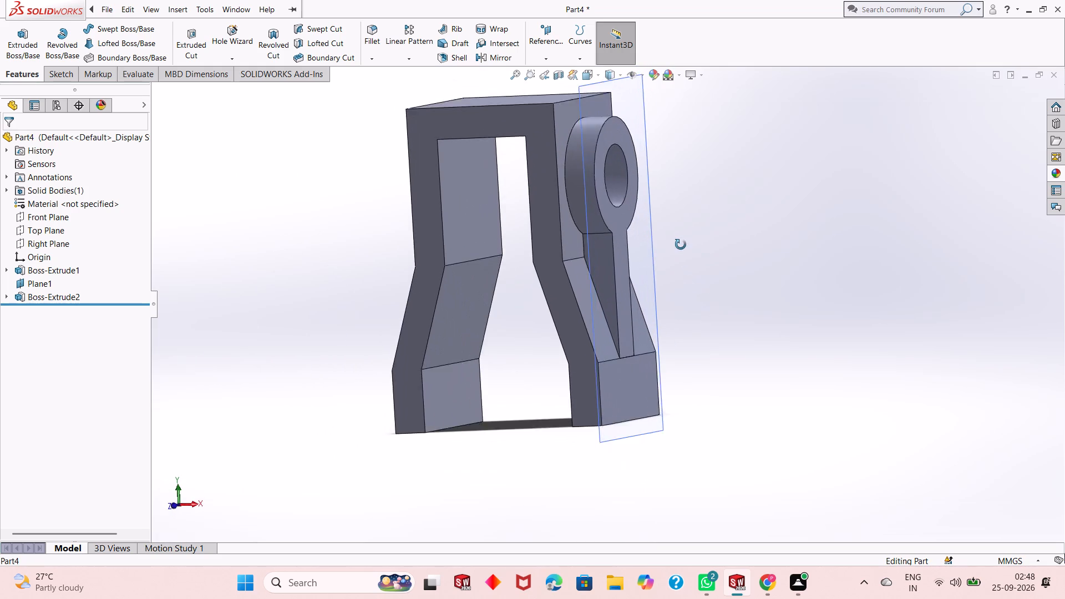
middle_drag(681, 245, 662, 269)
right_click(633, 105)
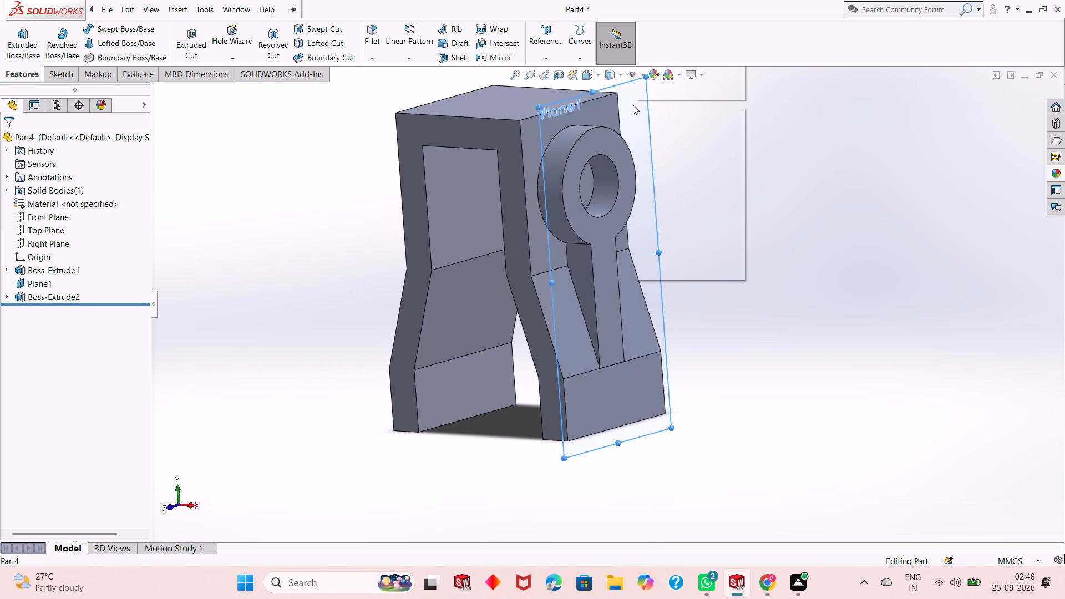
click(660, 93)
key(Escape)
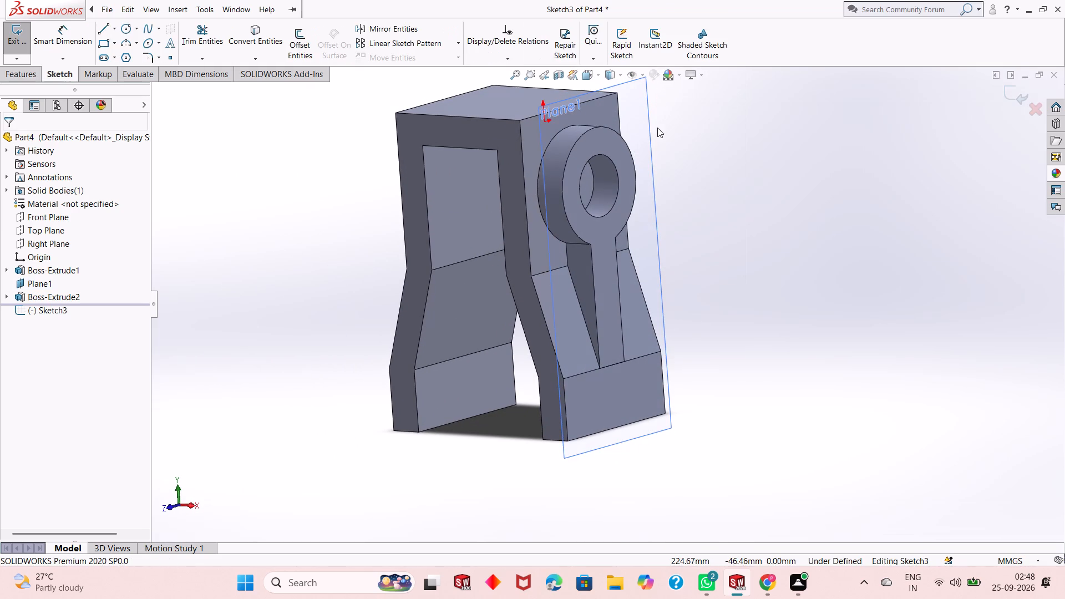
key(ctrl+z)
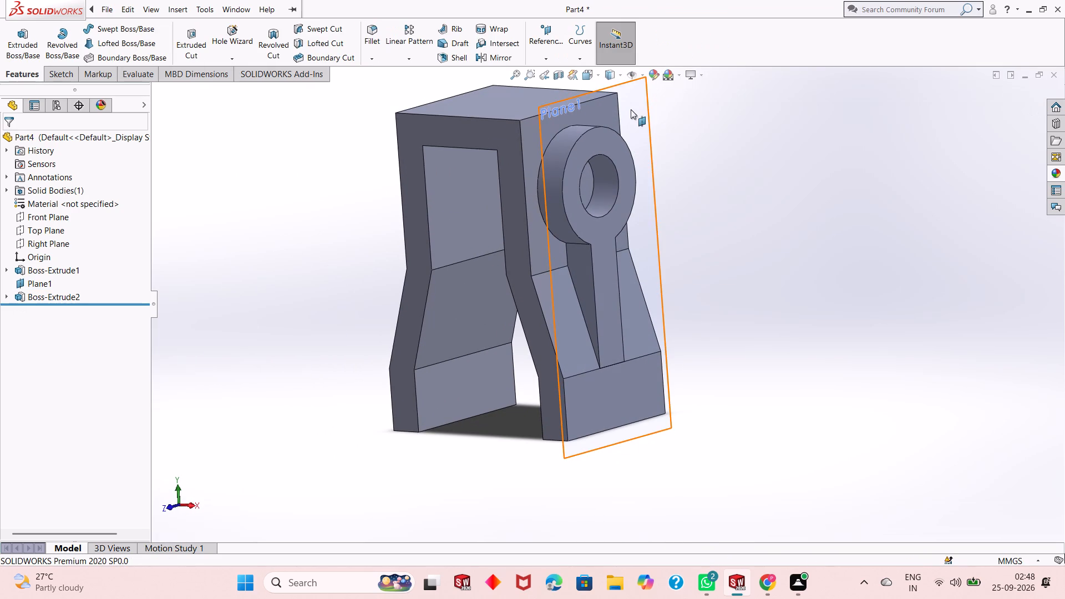
Hide the reference plane that lies on the outer face of the ring-and-rib boss.
right_click(631, 109)
click(679, 93)
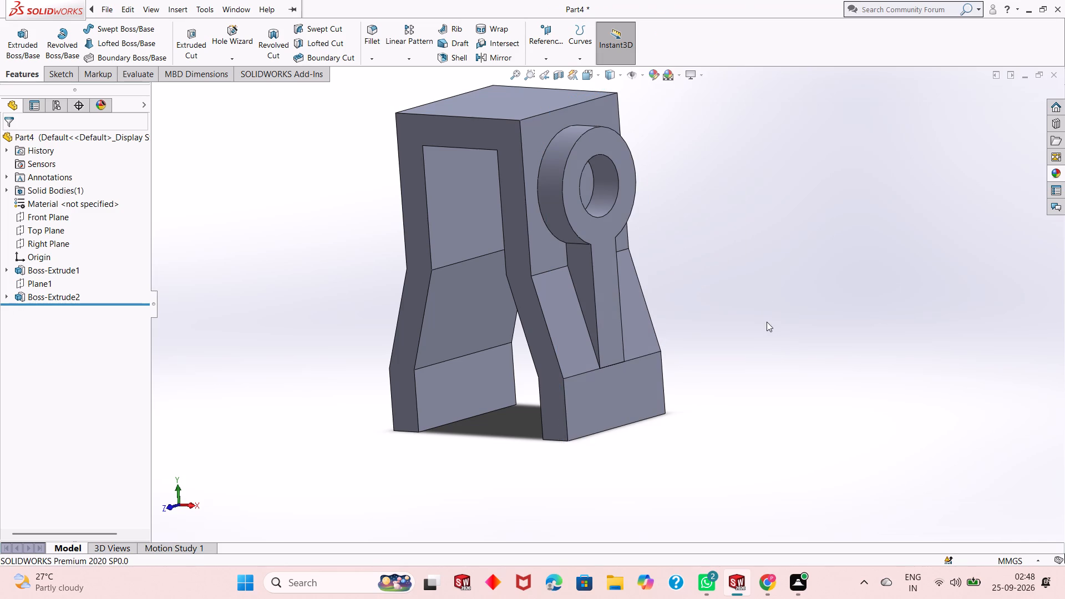
Inspect the boss and both legs from several sides, and review the existing offset plane's reference and distance settings.
middle_drag(767, 326, 758, 324)
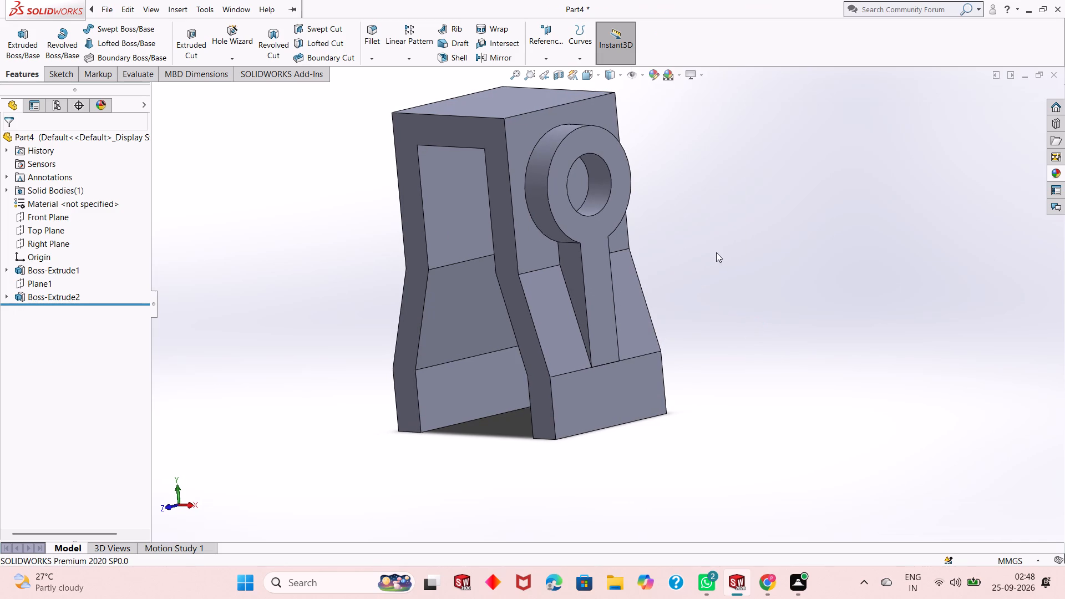
middle_drag(713, 248, 702, 226)
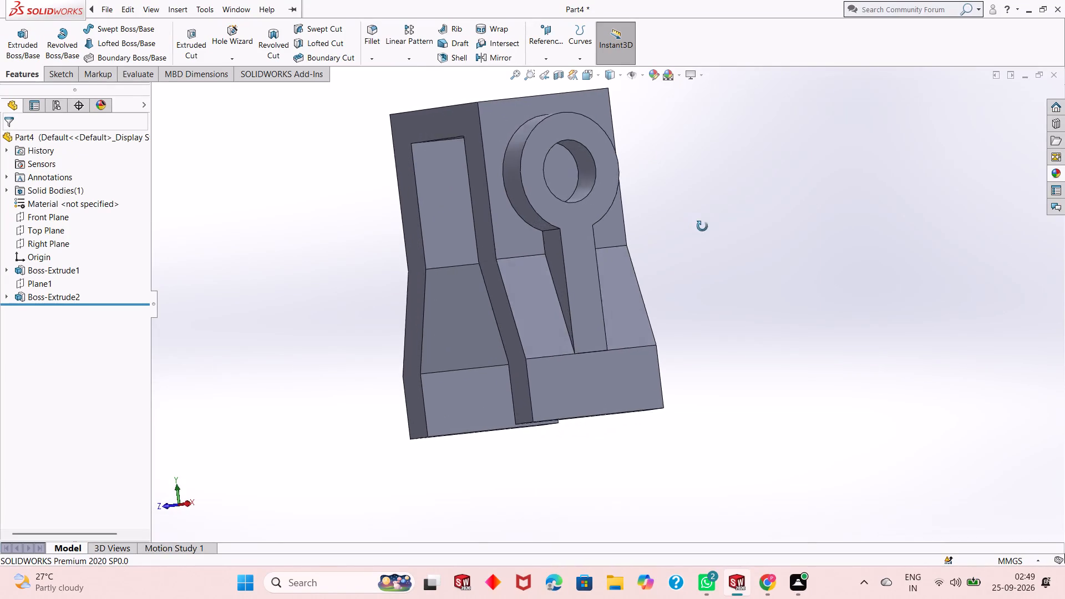
middle_drag(702, 226, 933, 205)
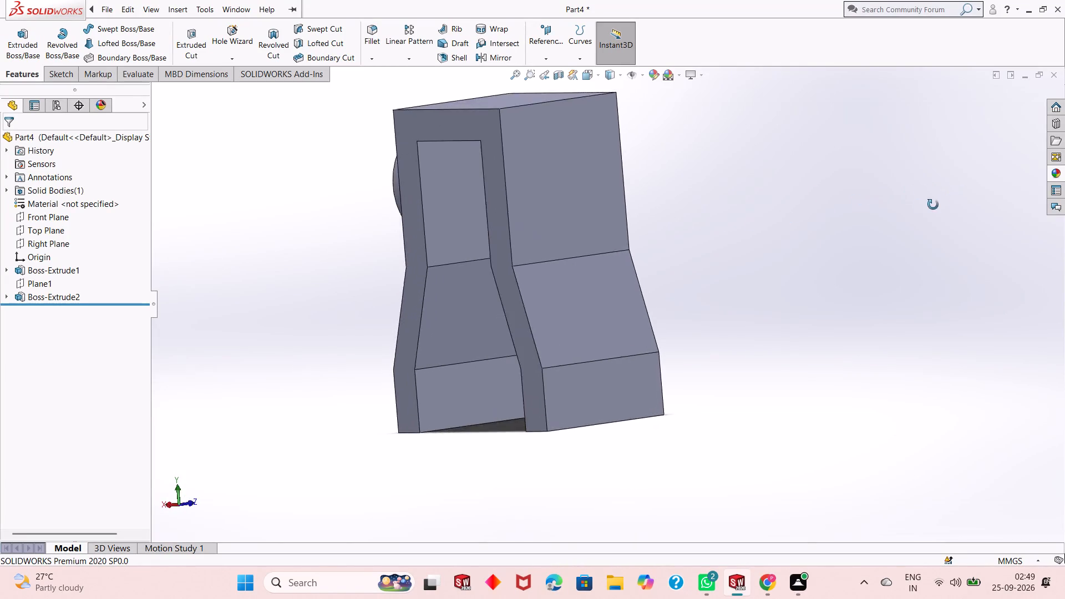
middle_drag(933, 205, 782, 235)
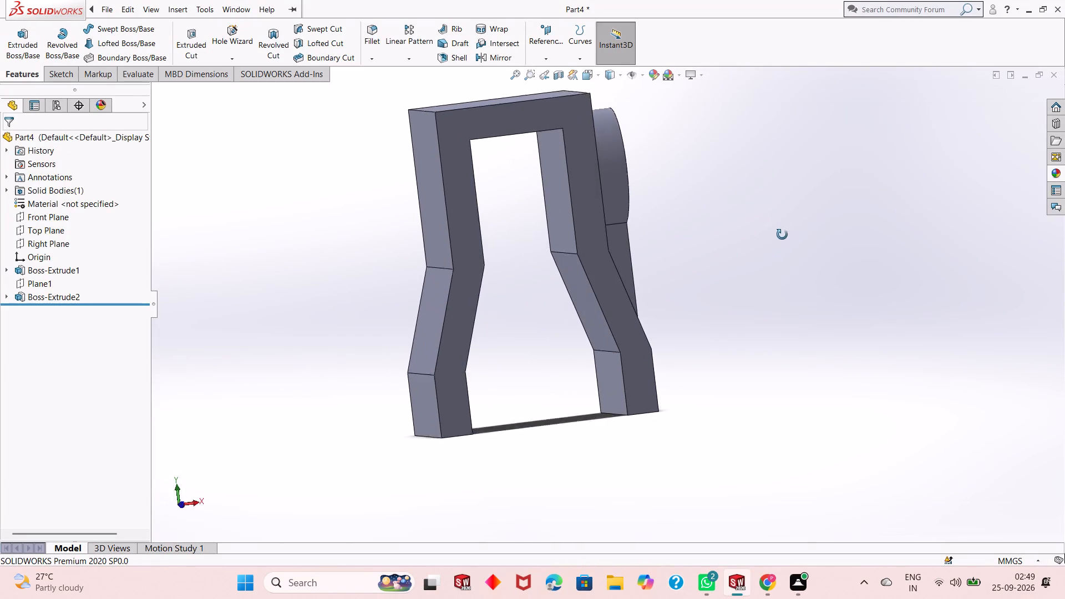
middle_drag(782, 235, 785, 247)
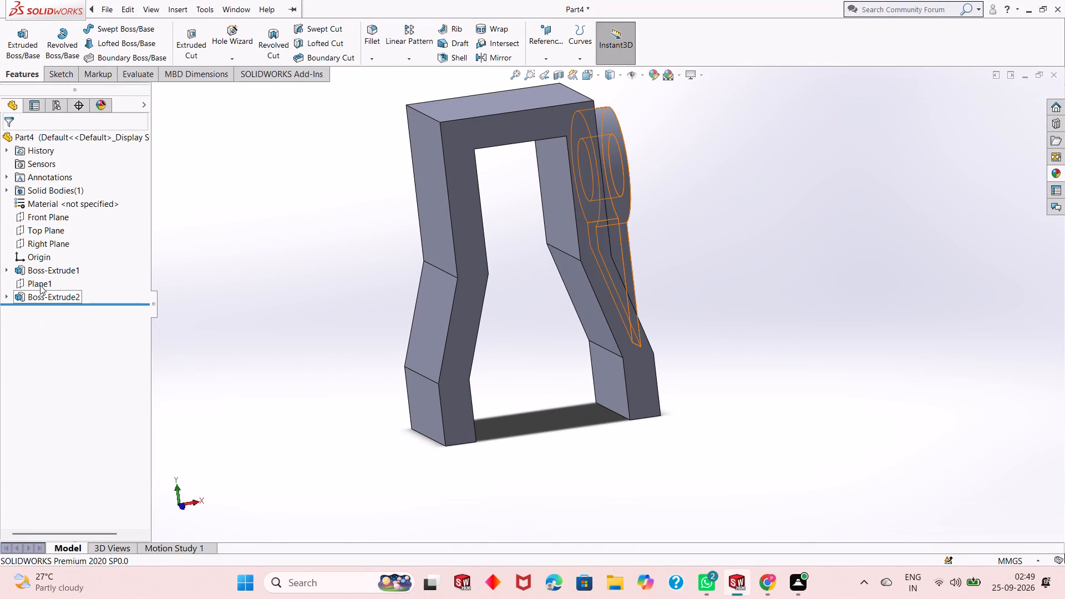
click(39, 282)
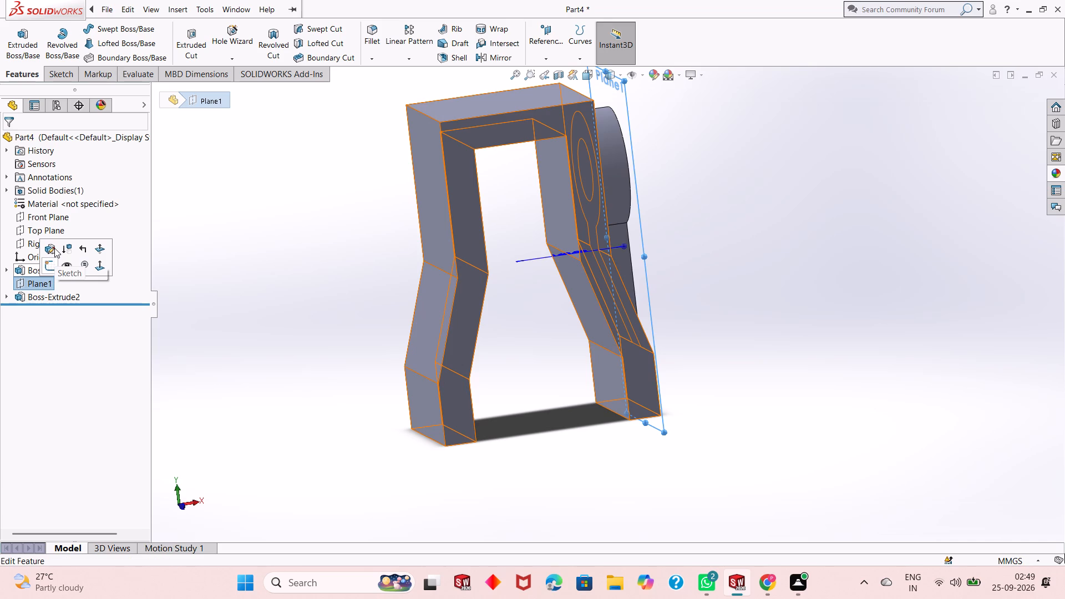
click(54, 248)
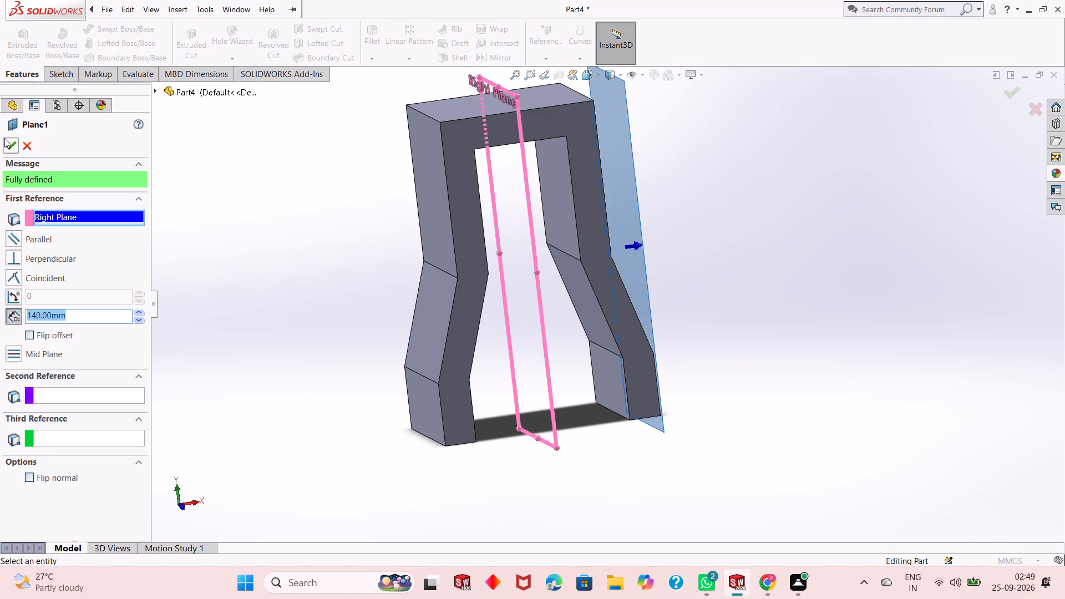
click(6, 140)
Create a reference plane offset 140 mm from the Right Plane, flipped to the side opposite the existing boss.
scroll(645, 268, up, 1)
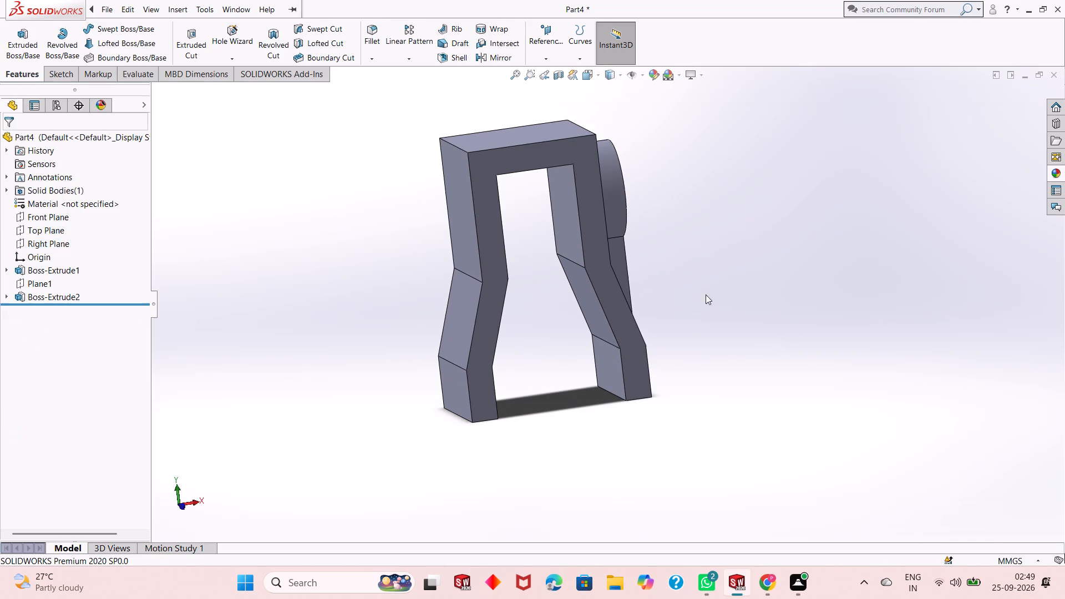
middle_drag(717, 341, 705, 351)
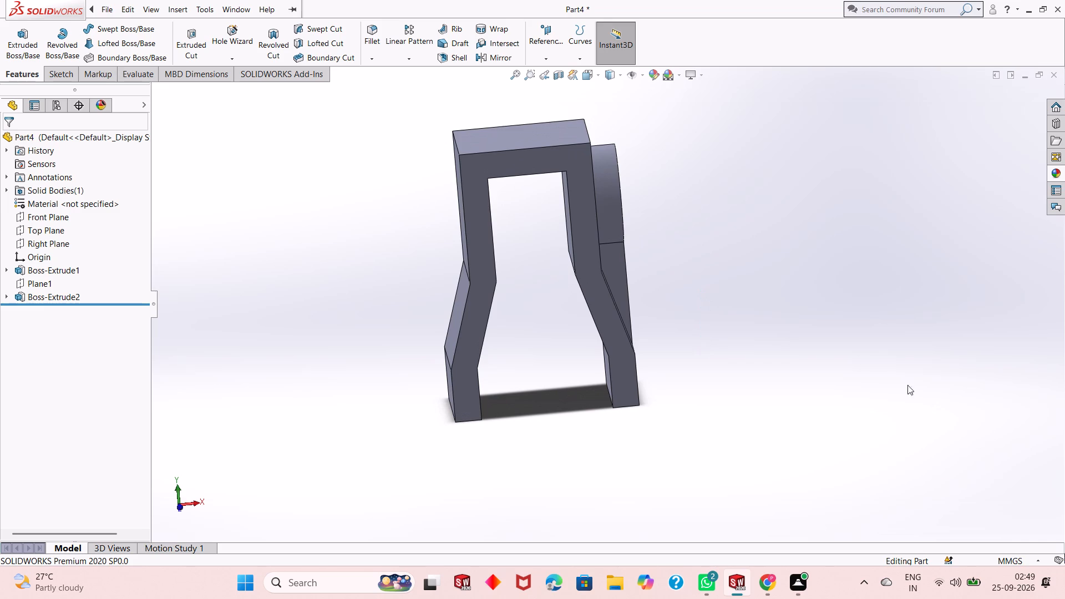
click(534, 54)
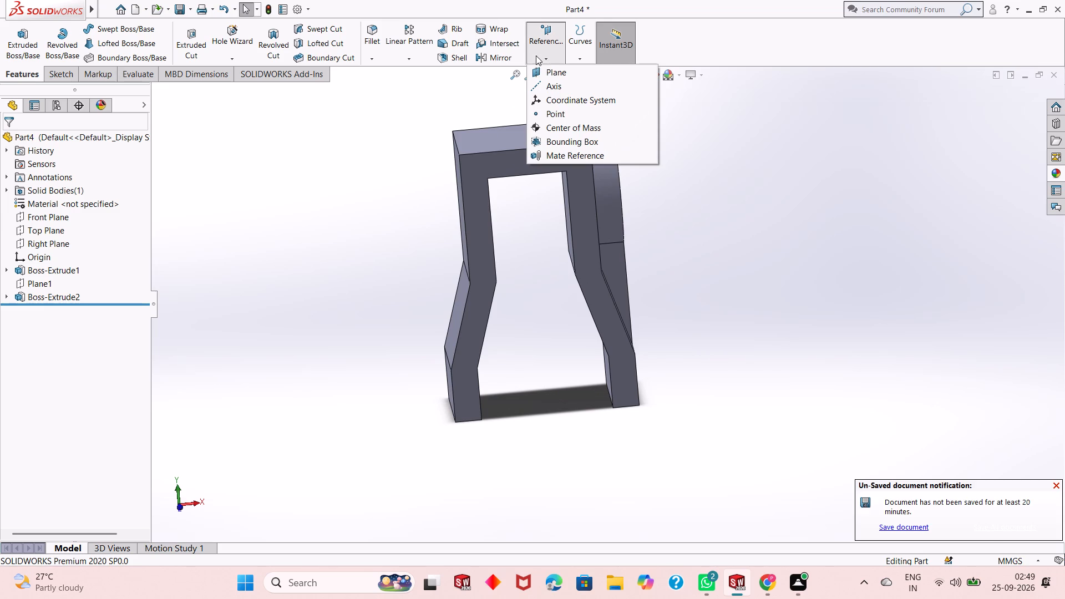
click(541, 68)
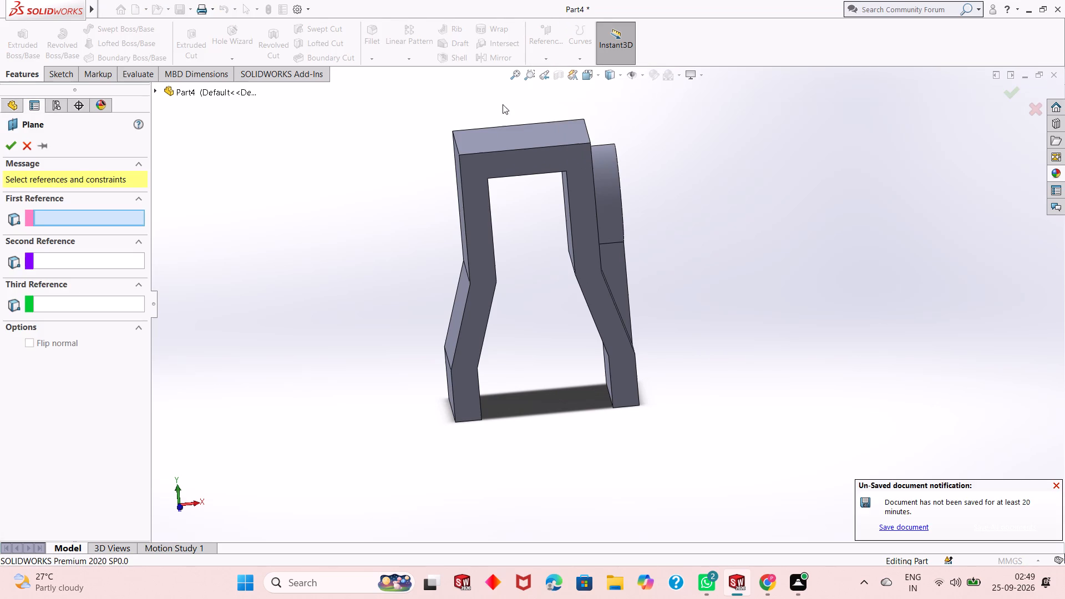
click(165, 90)
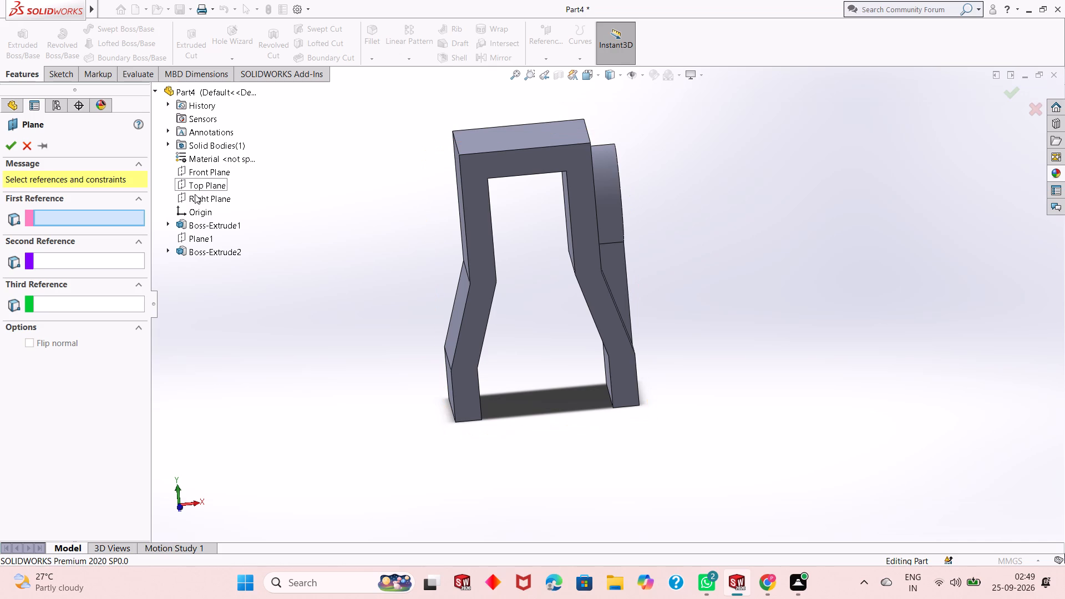
click(195, 195)
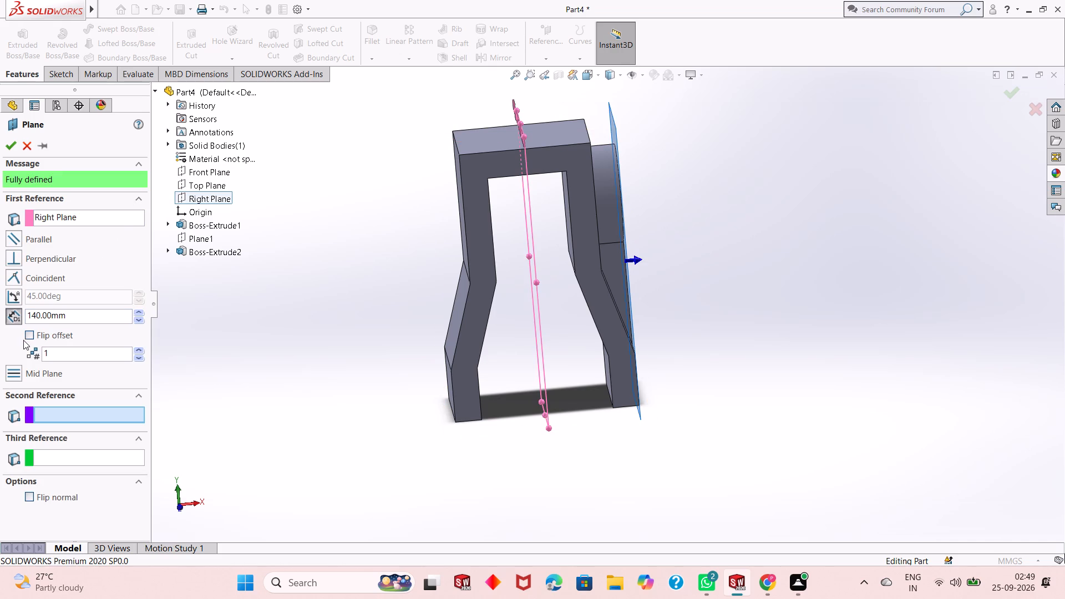
click(27, 337)
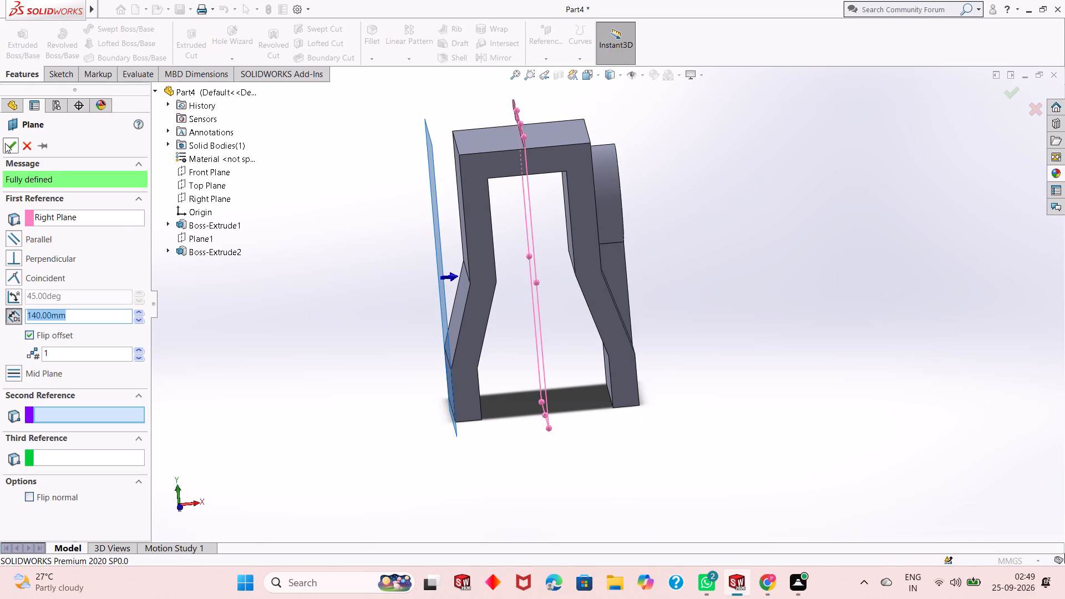
click(5, 143)
Open a sketch on the new offset plane and view it square-on from outside the plain leg.
middle_drag(460, 238, 461, 240)
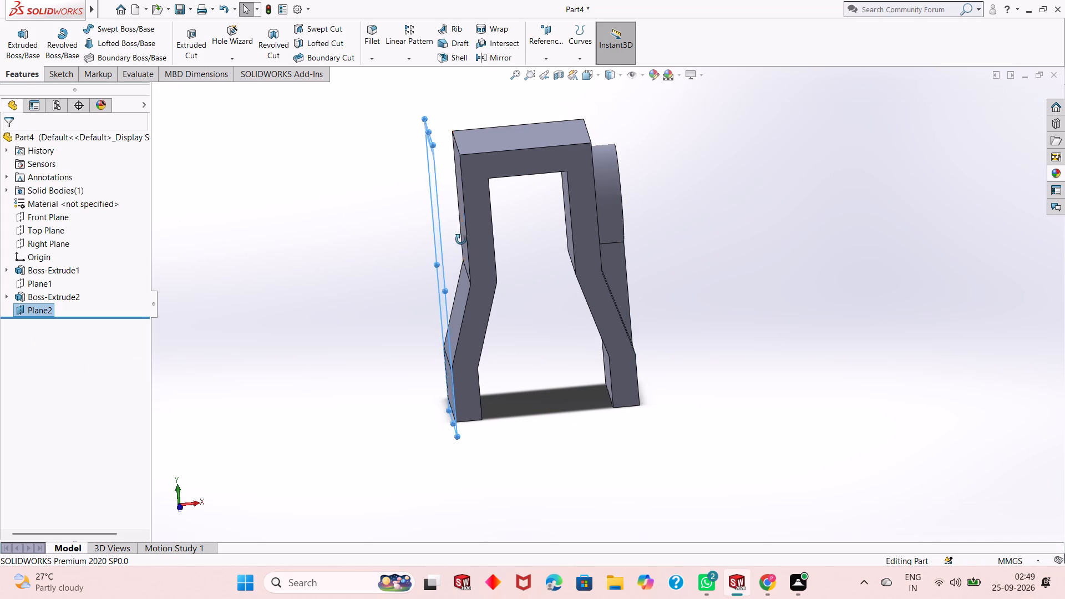
middle_drag(461, 240, 520, 207)
right_click(432, 143)
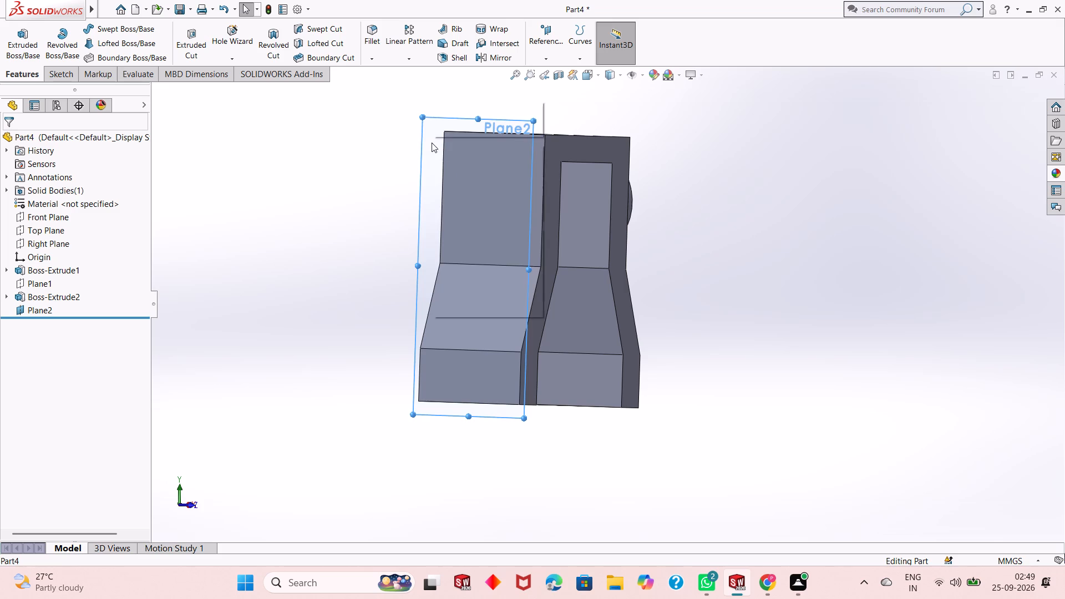
click(457, 128)
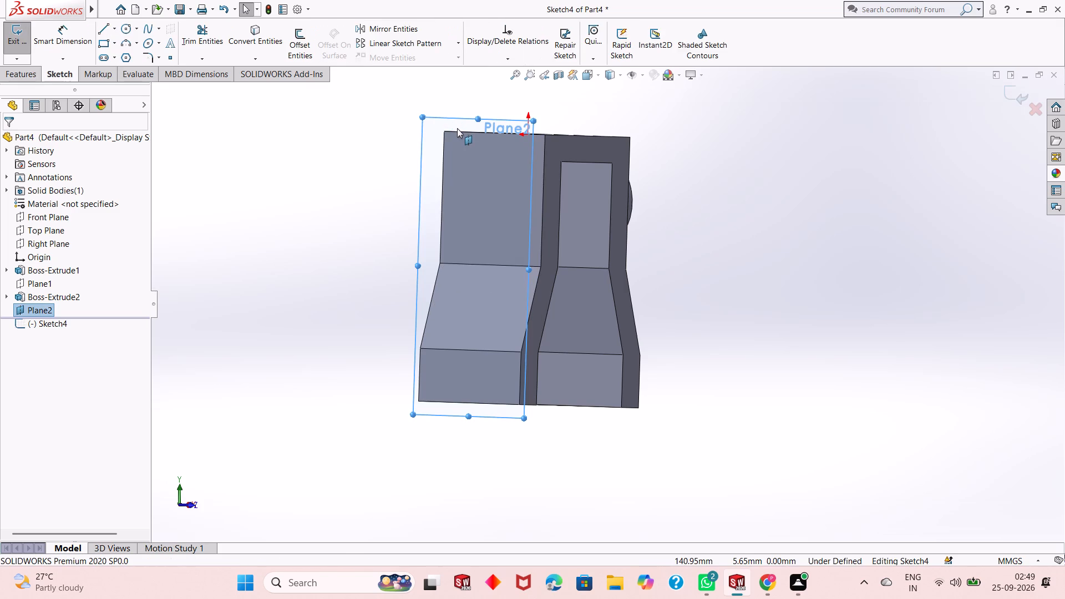
key(ctrl+8)
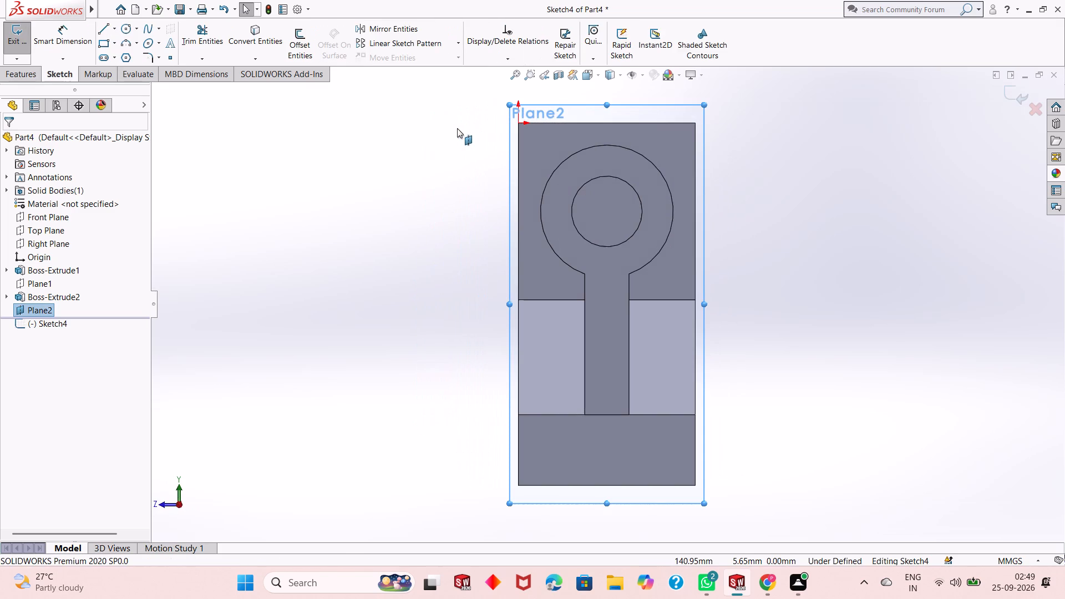
key(ctrl+8)
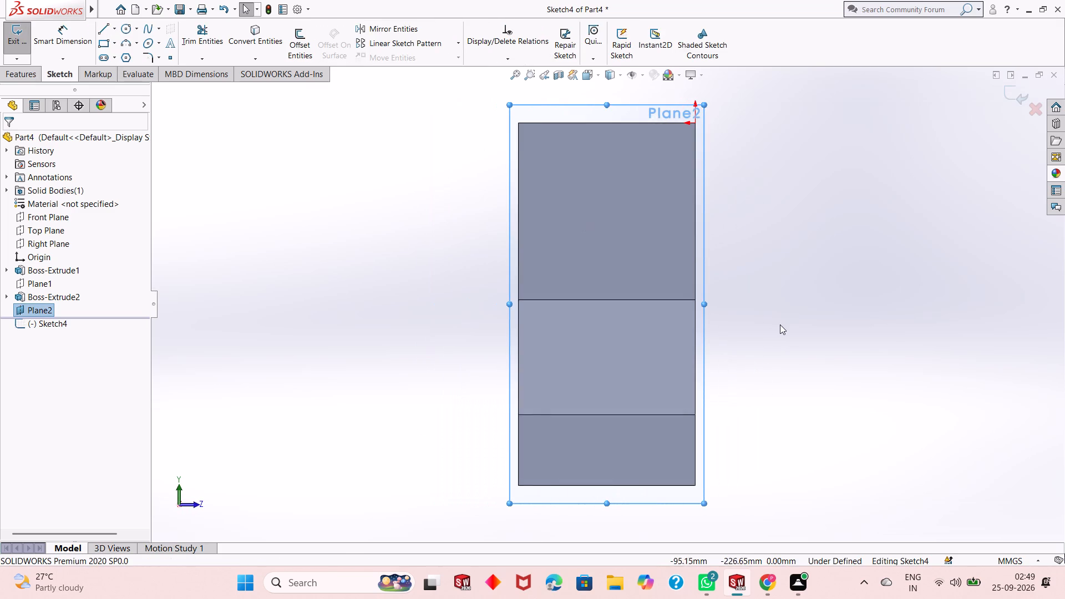
scroll(781, 324, up, 1)
scroll(777, 261, down, 2)
scroll(543, 296, up, 3)
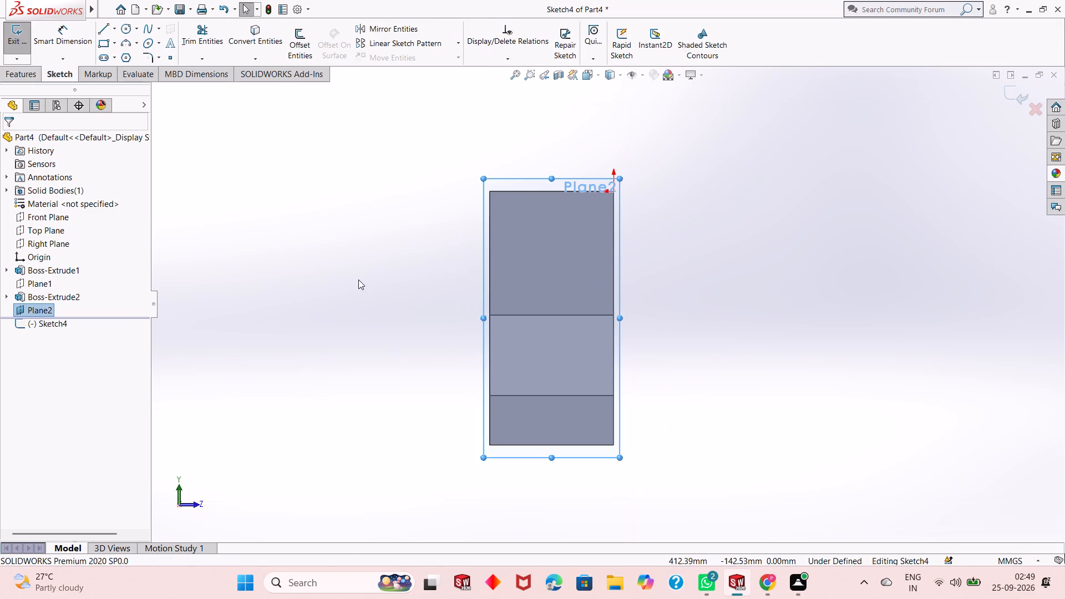
click(358, 280)
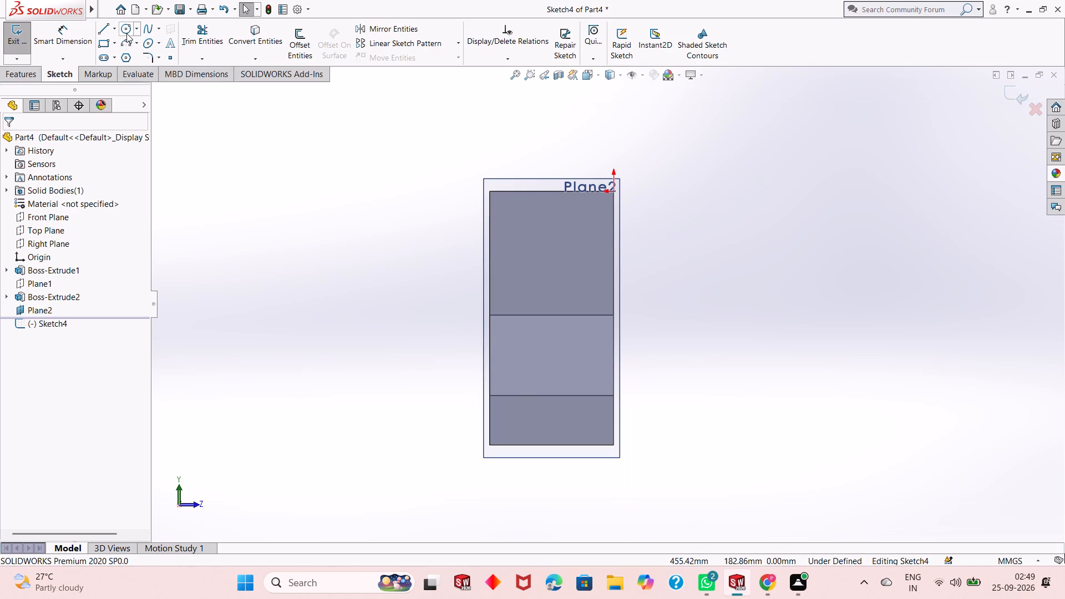
Sketch two concentric circles on the upper part of the leg, about 115 mm and 53 mm in diameter.
click(126, 33)
click(546, 225)
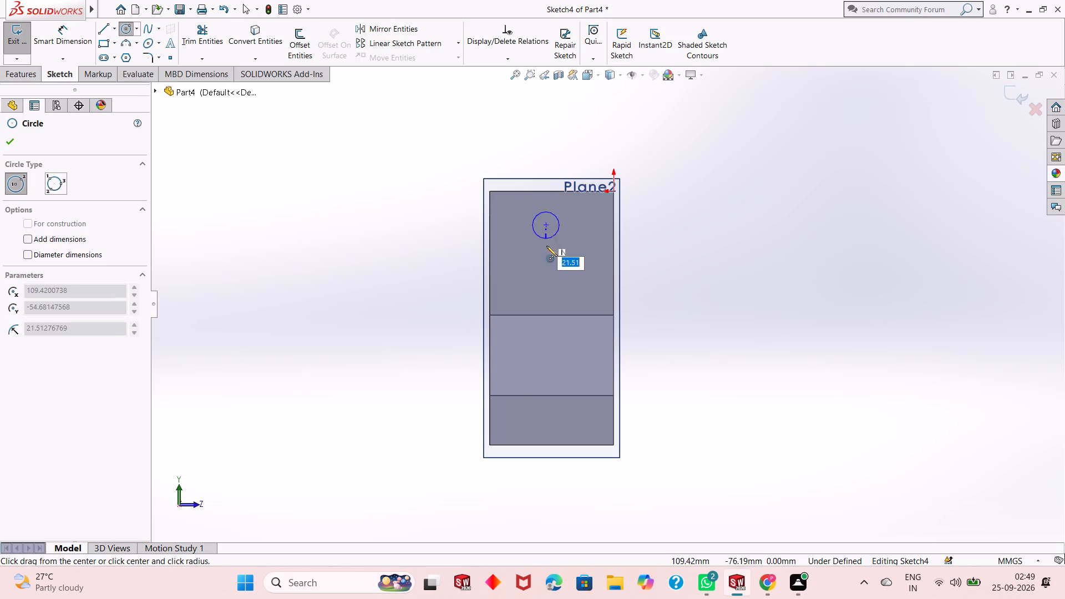
click(549, 261)
click(546, 225)
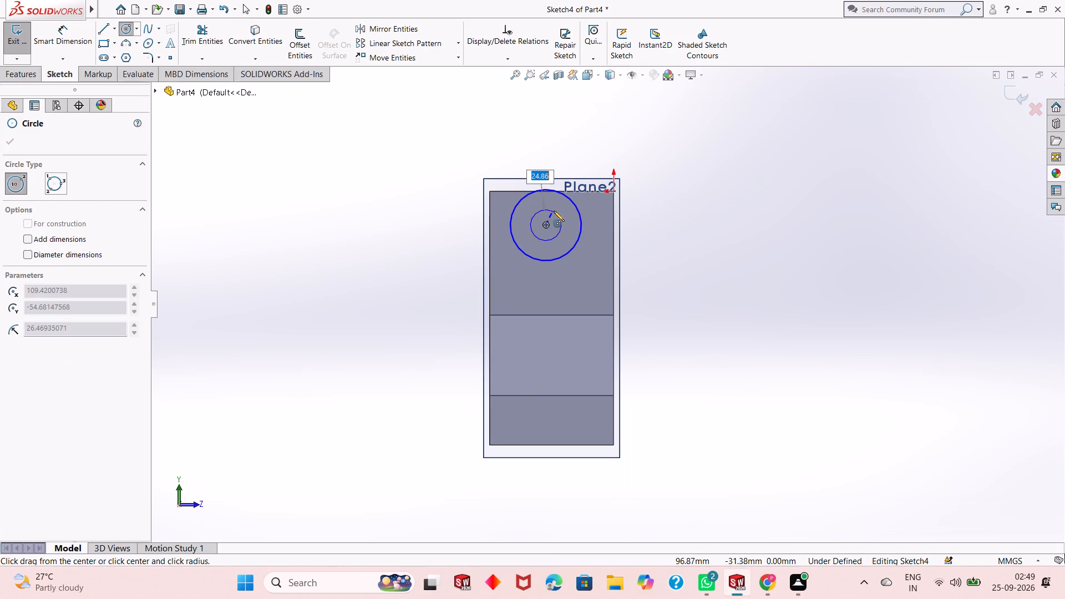
click(554, 211)
key(Escape)
key(Escape)
key(Escape)
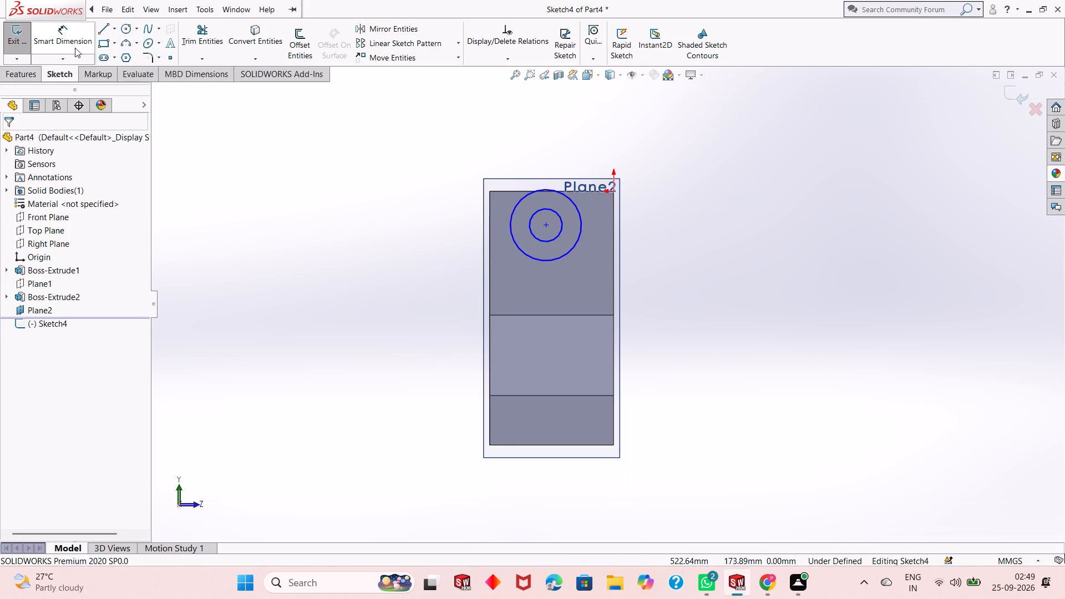
Dimension the outer circle's diameter as 150 mm and the inner circle's diameter as 80 mm.
click(75, 48)
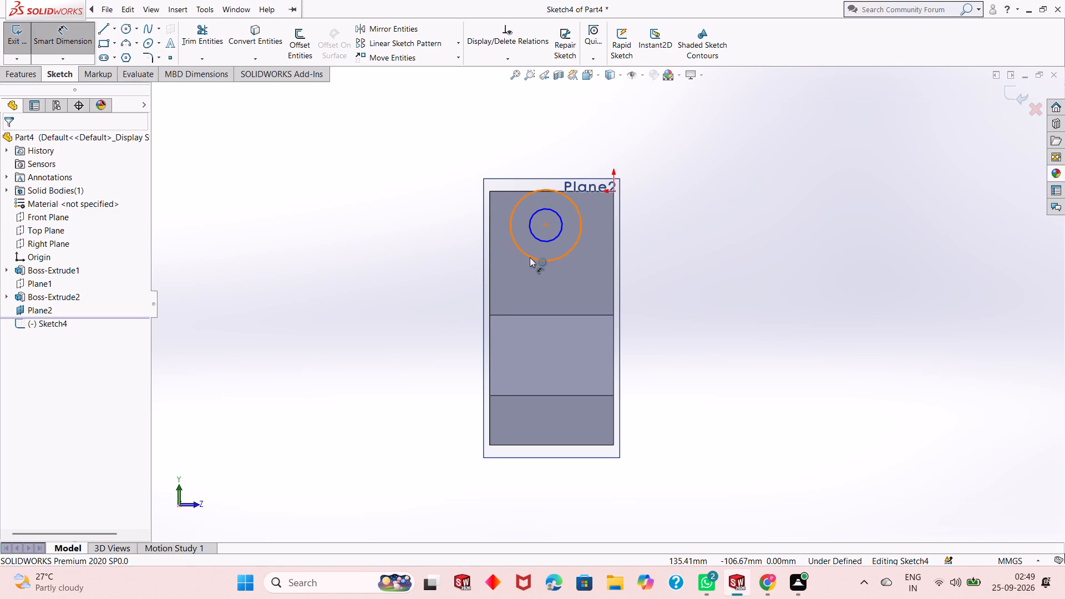
click(529, 257)
click(351, 394)
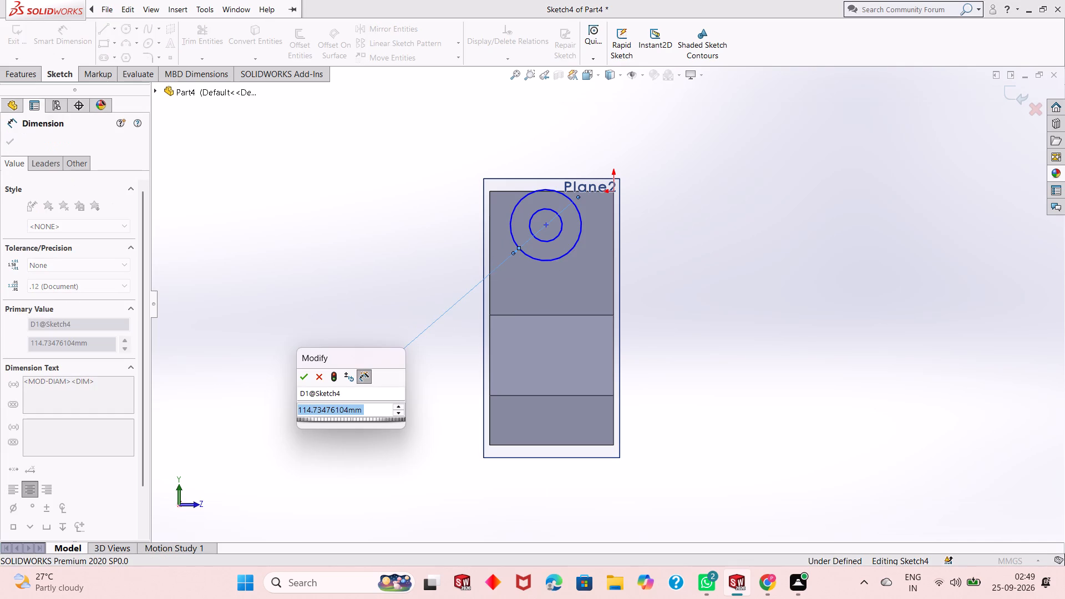
text(75+75)
key(Return)
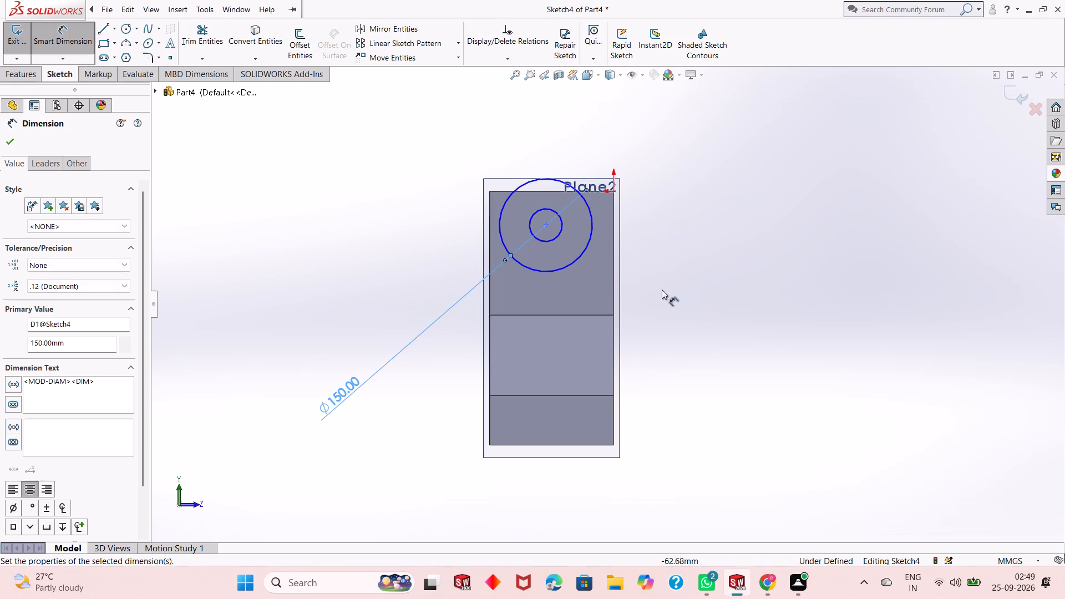
click(551, 241)
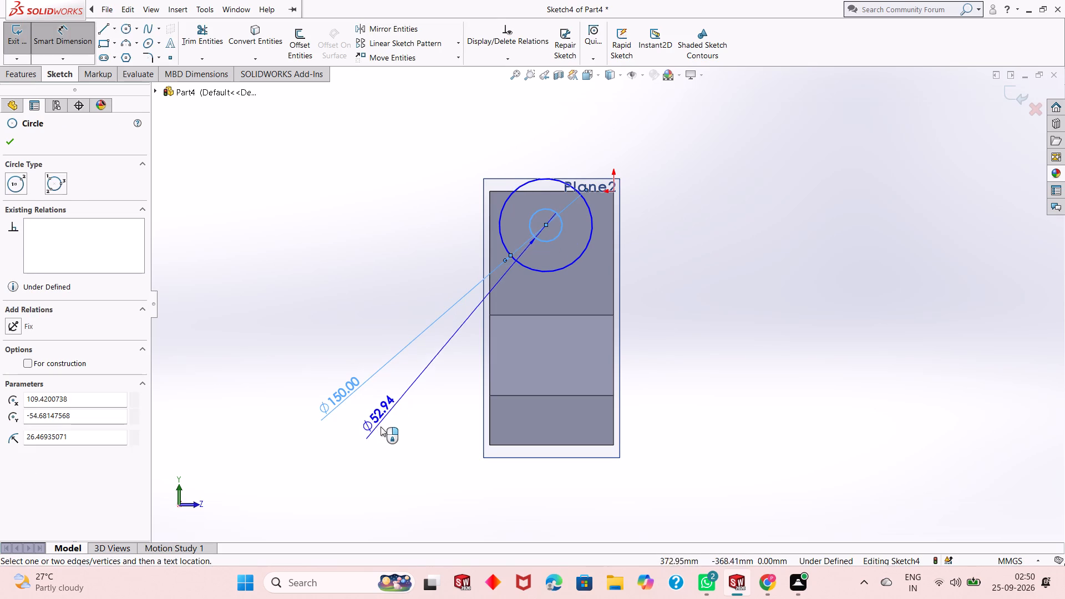
click(380, 428)
text(80)
key(Return)
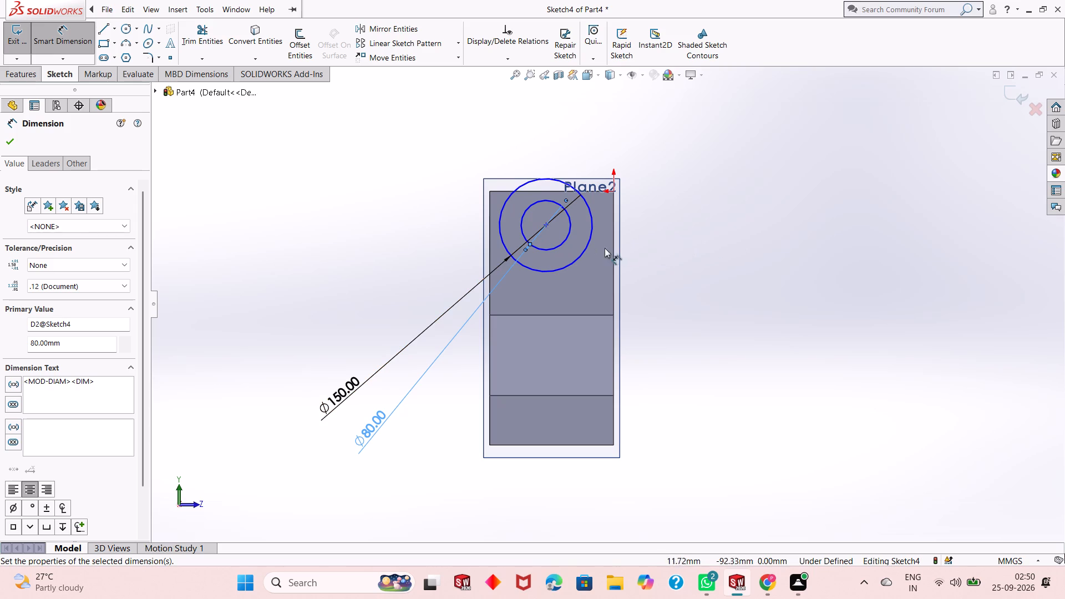
Dimension the horizontal distance from the circles' centre to the body's top corner at the sketch origin as 100 mm.
click(545, 226)
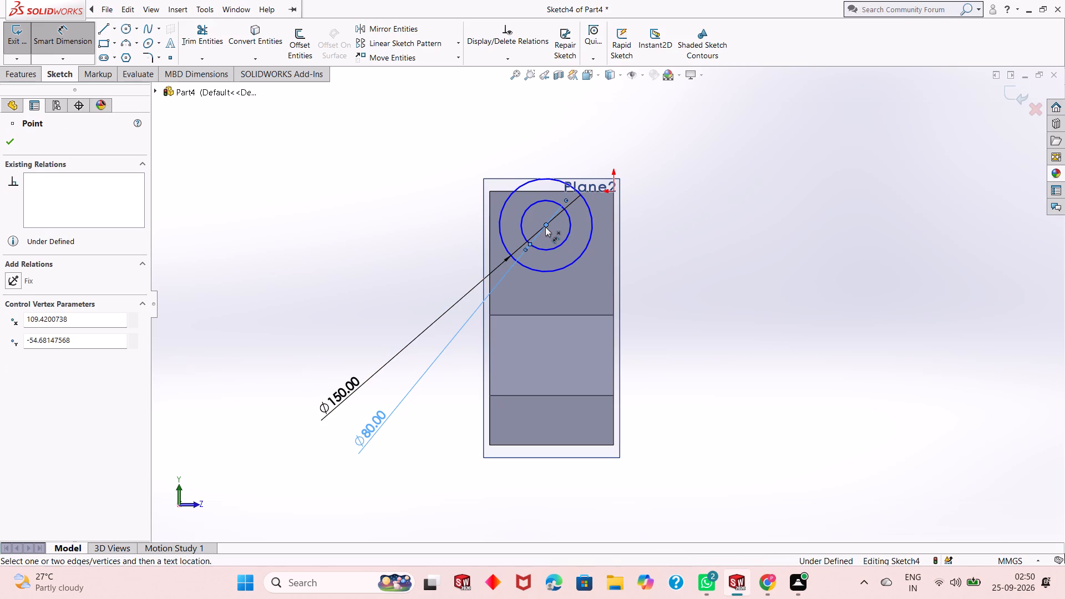
click(615, 192)
click(591, 126)
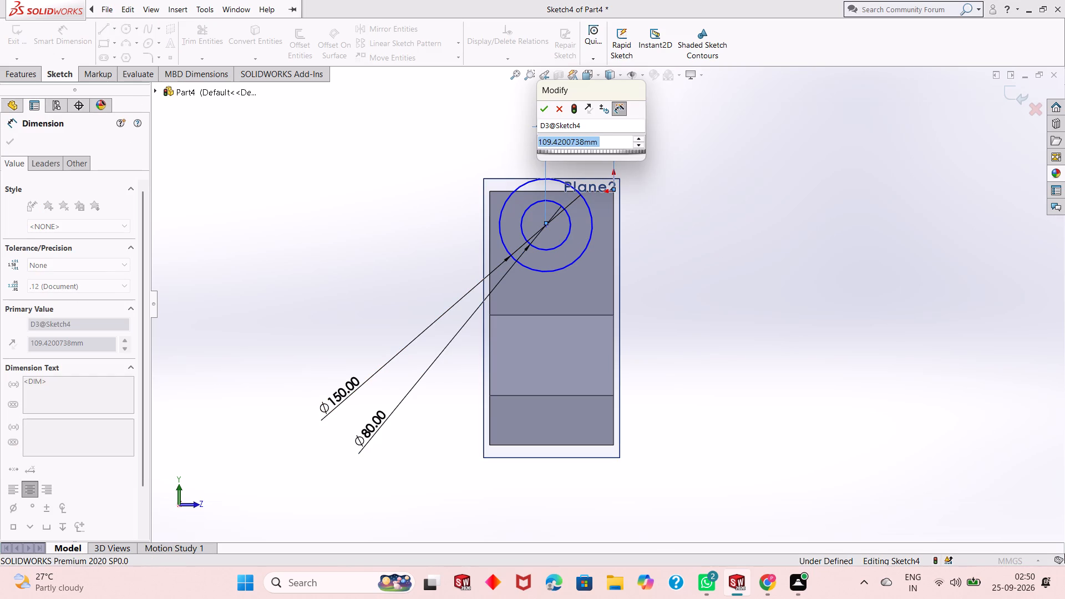
text(100)
key(Return)
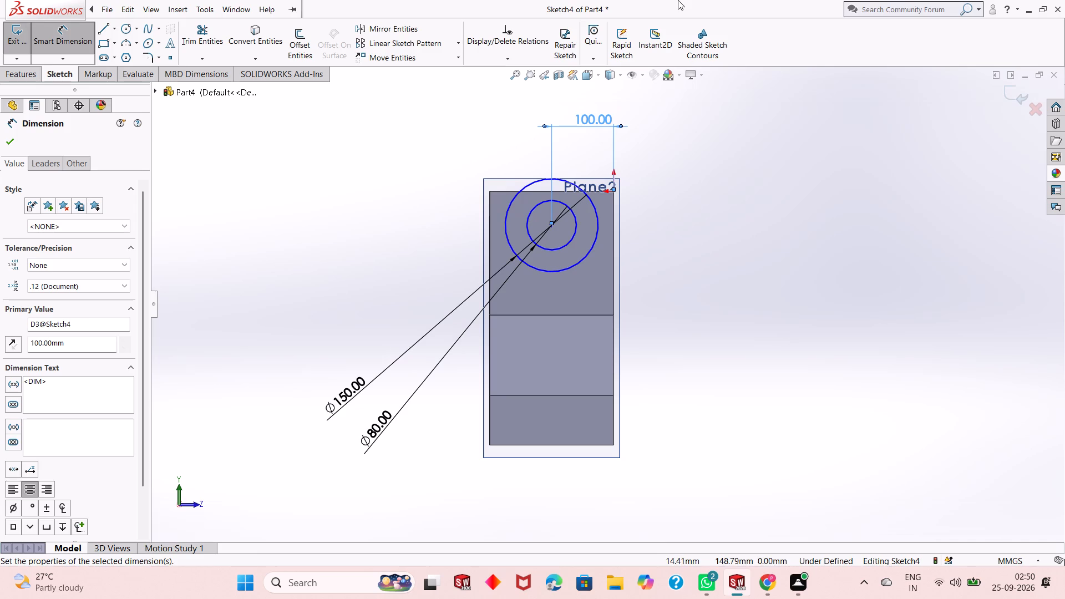
click(551, 225)
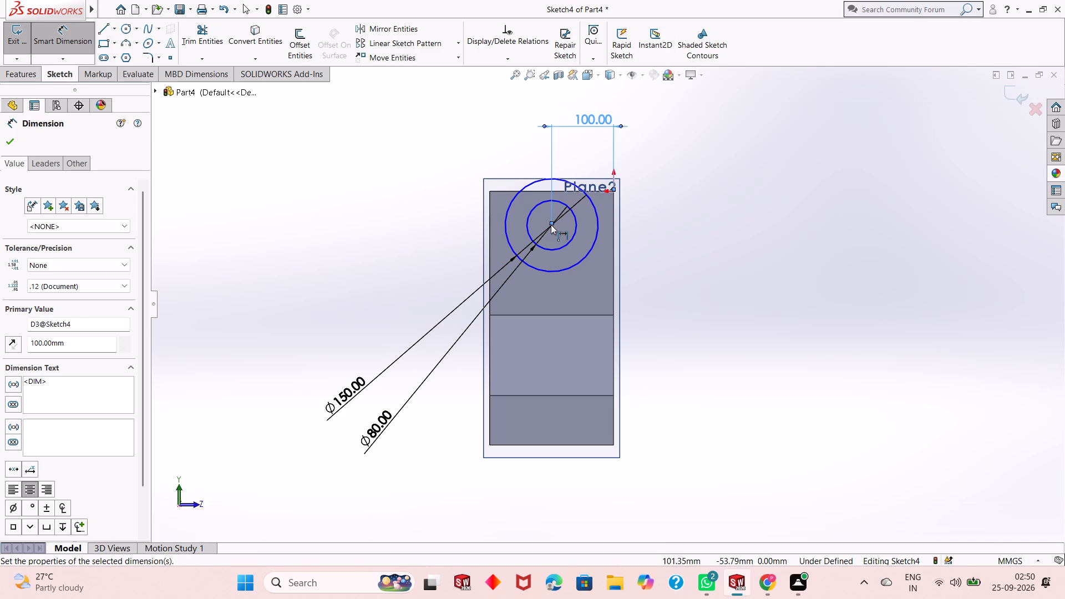
key(Escape)
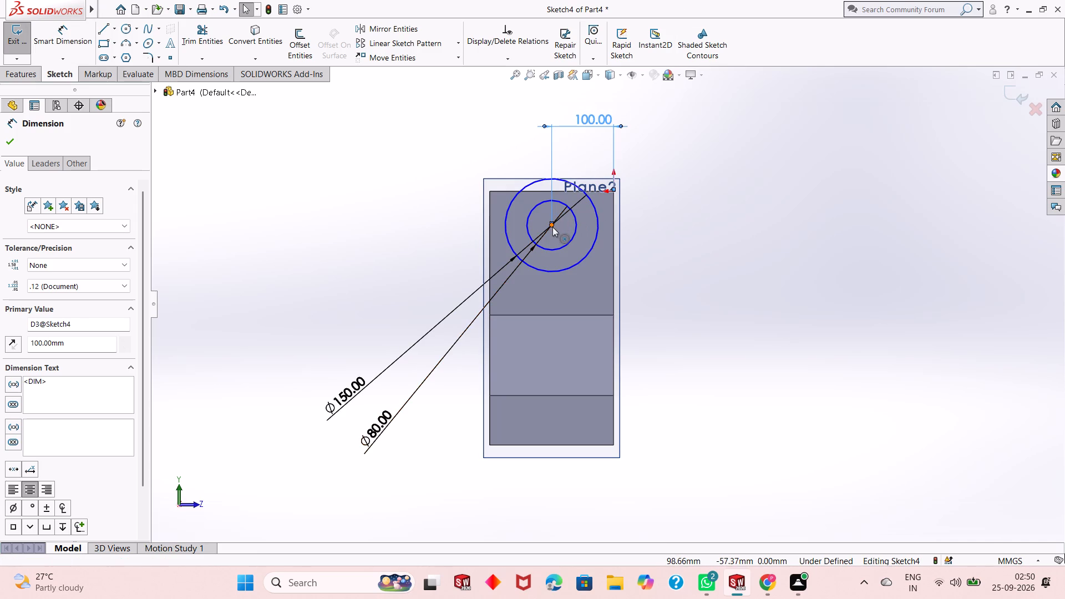
Dimension the vertical distance from the circles' centre to the body's top corner at the sketch origin as 100 mm.
click(552, 226)
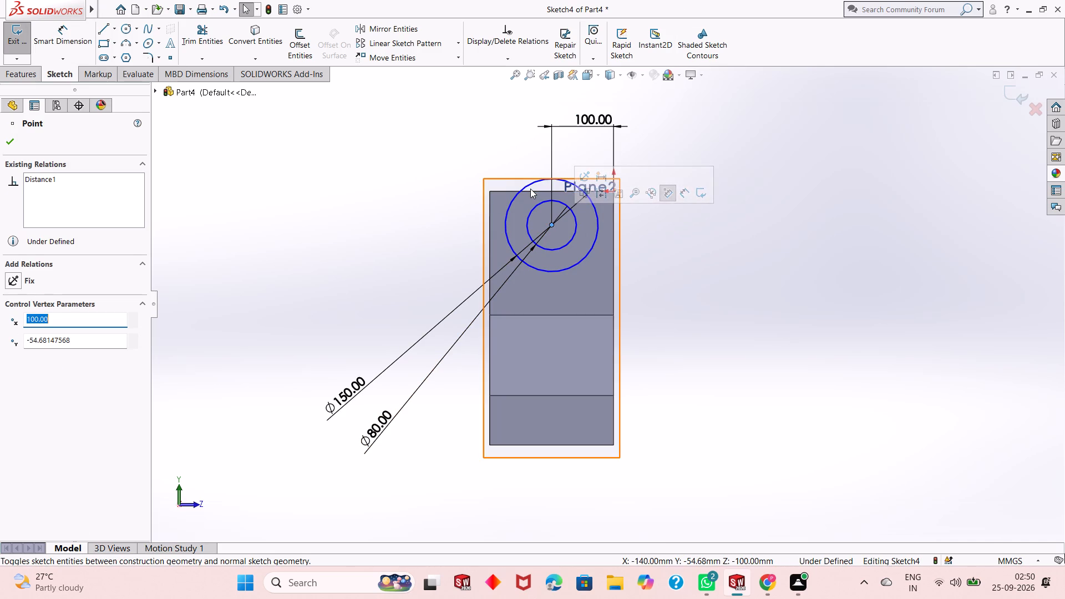
key(Escape)
key(Escape)
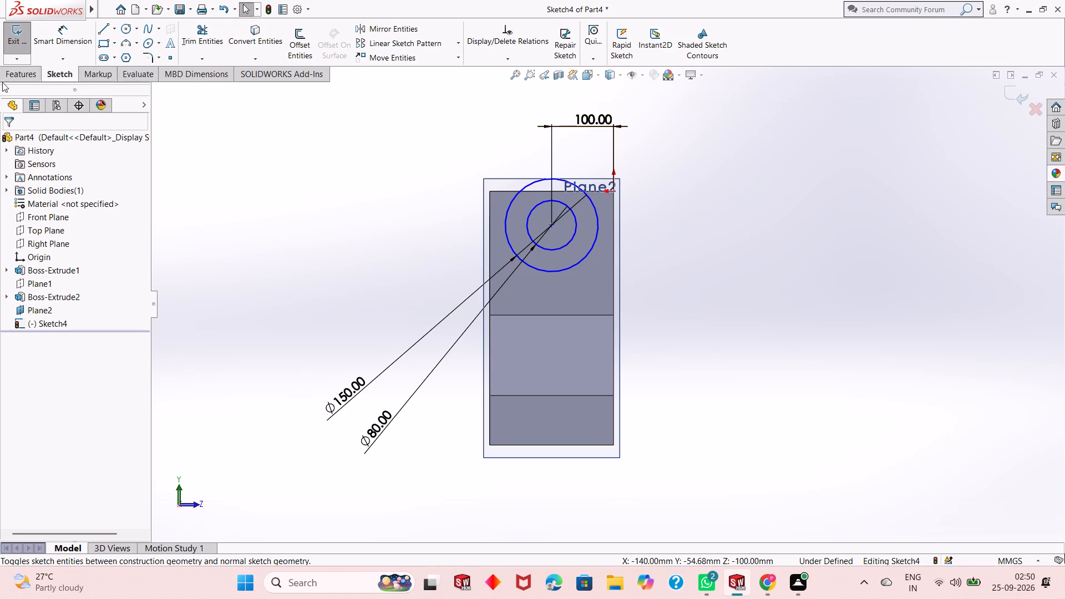
click(49, 36)
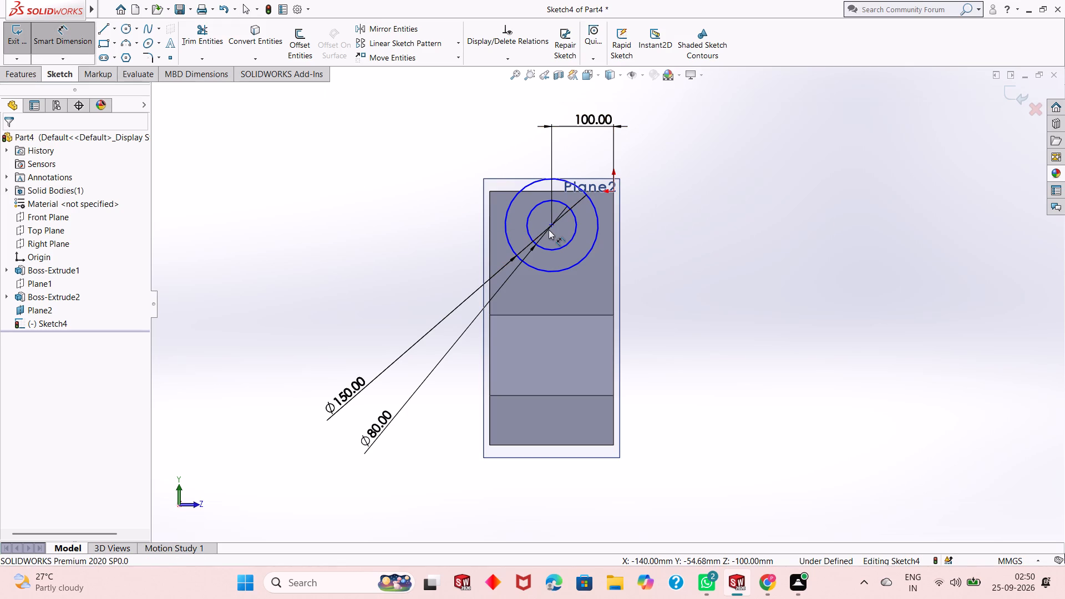
click(552, 227)
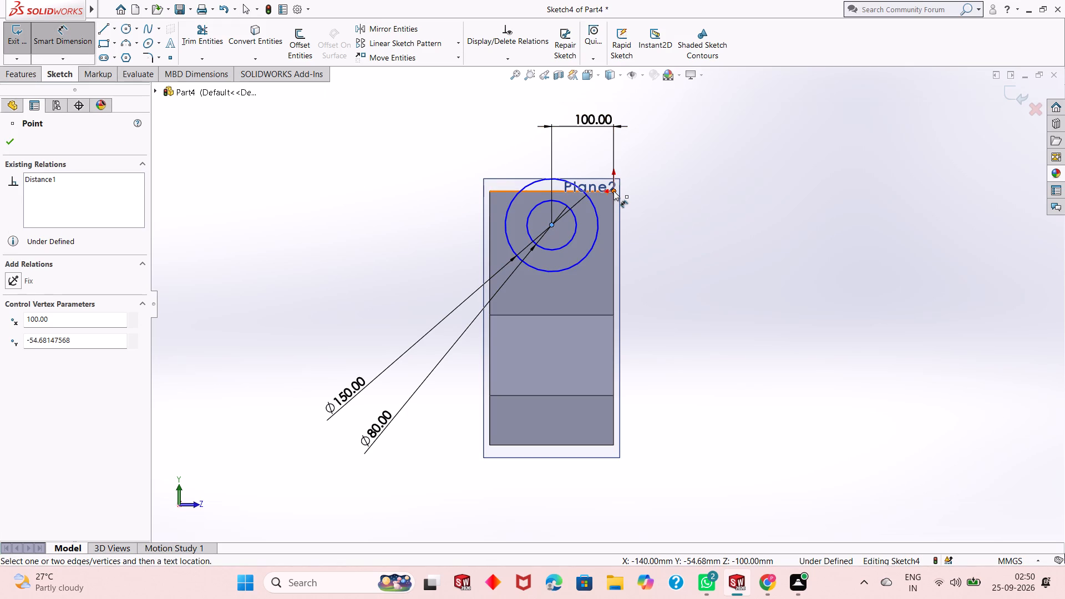
click(613, 191)
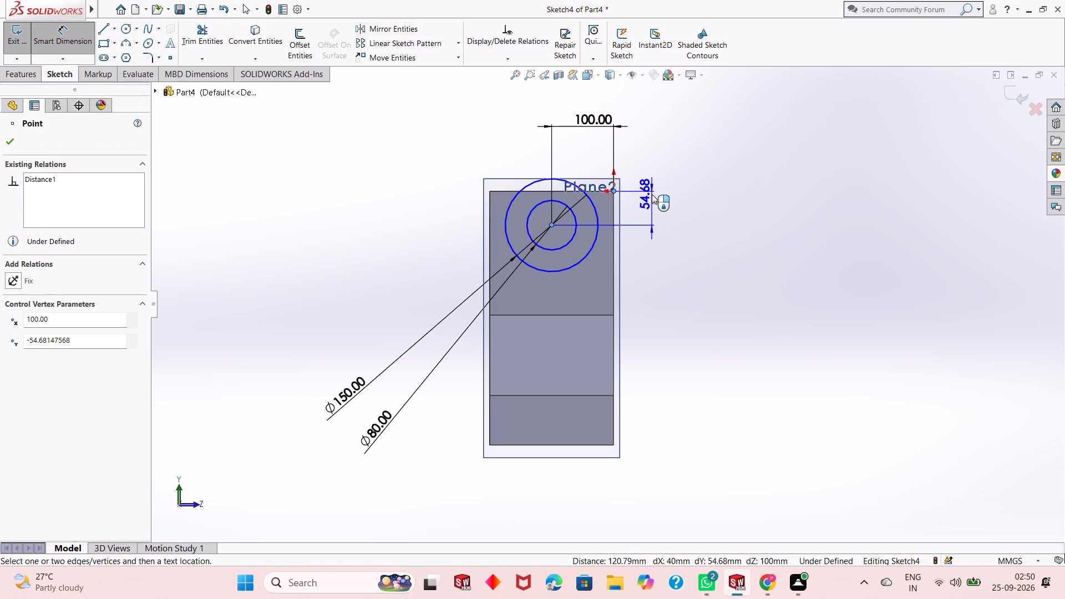
click(652, 194)
text(100)
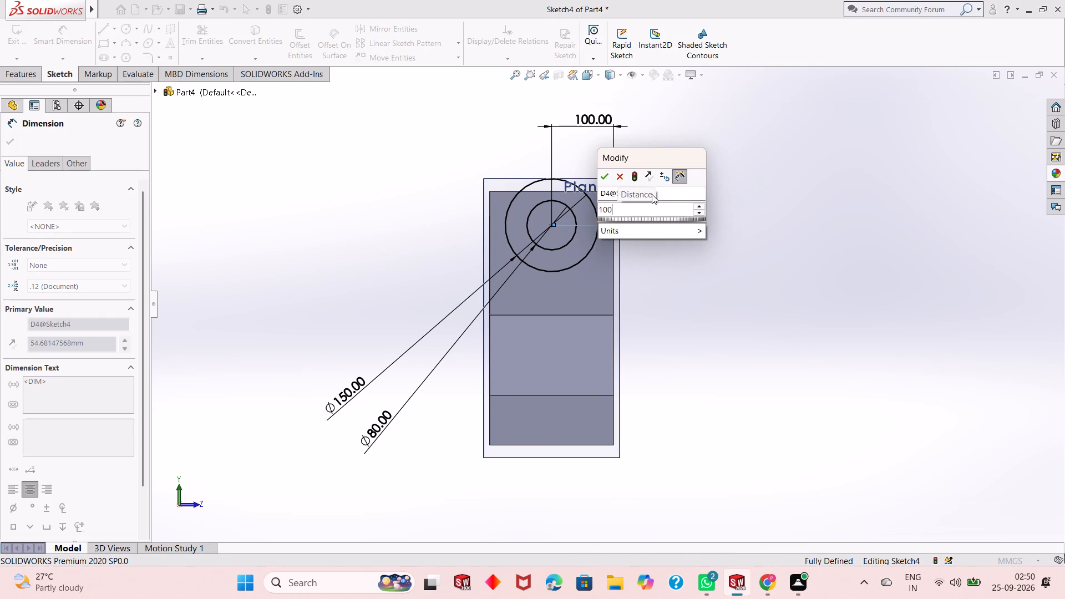
key(Return)
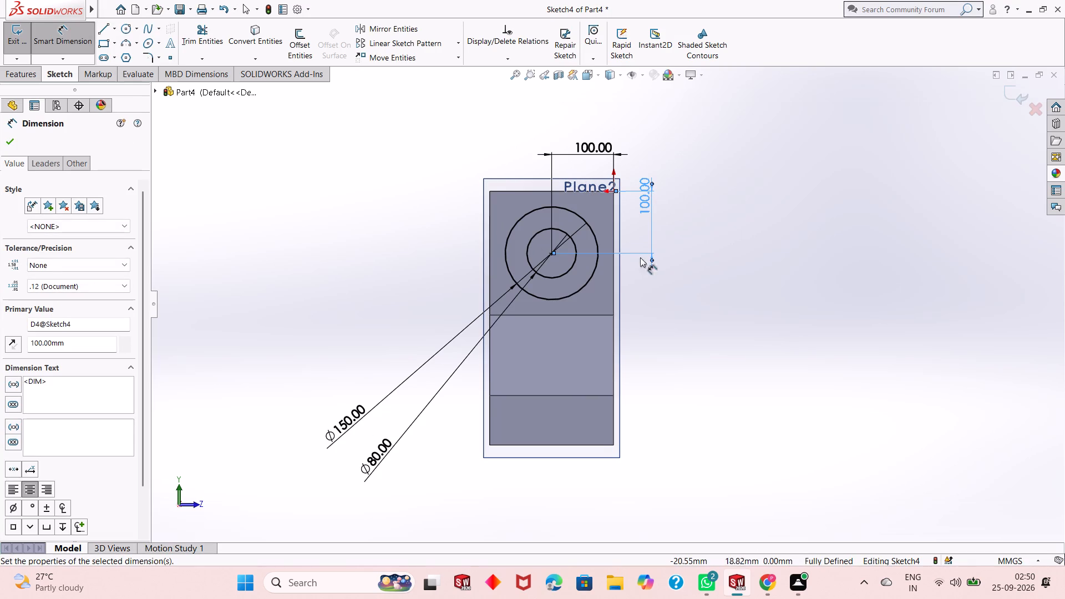
scroll(610, 442, up, 1)
scroll(609, 441, down, 3)
scroll(566, 149, up, 1)
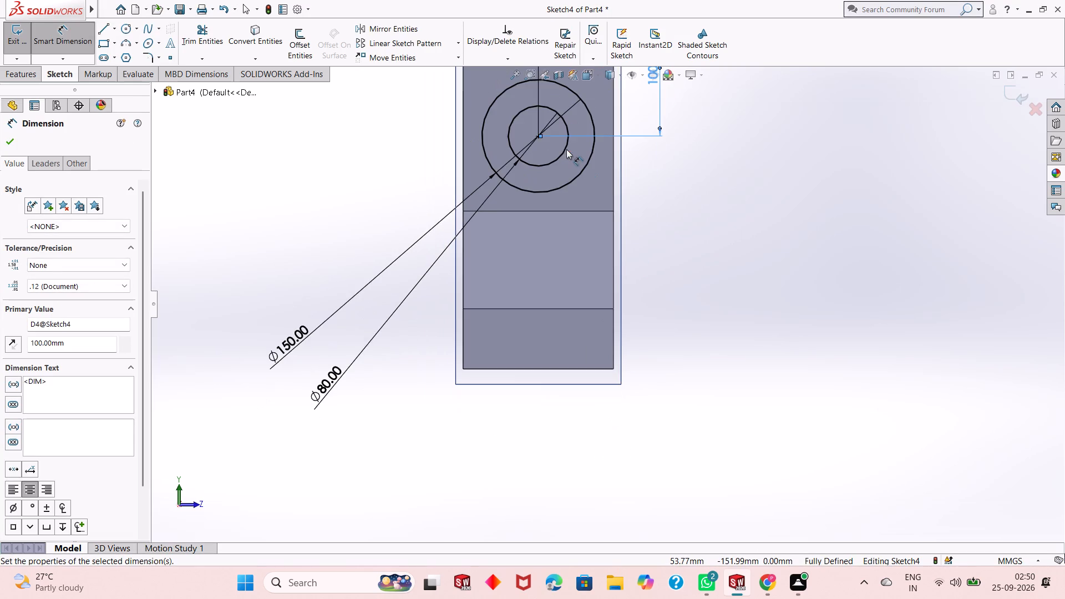
scroll(566, 149, up, 2)
scroll(577, 136, down, 2)
scroll(586, 419, up, 2)
scroll(583, 429, down, 2)
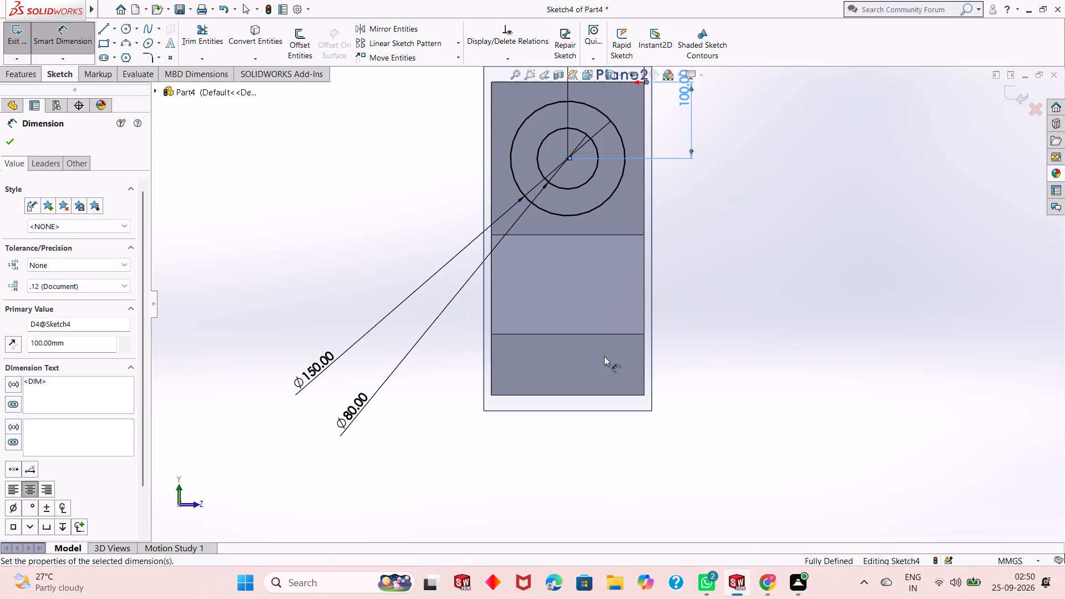
scroll(599, 205, up, 1)
scroll(641, 159, down, 1)
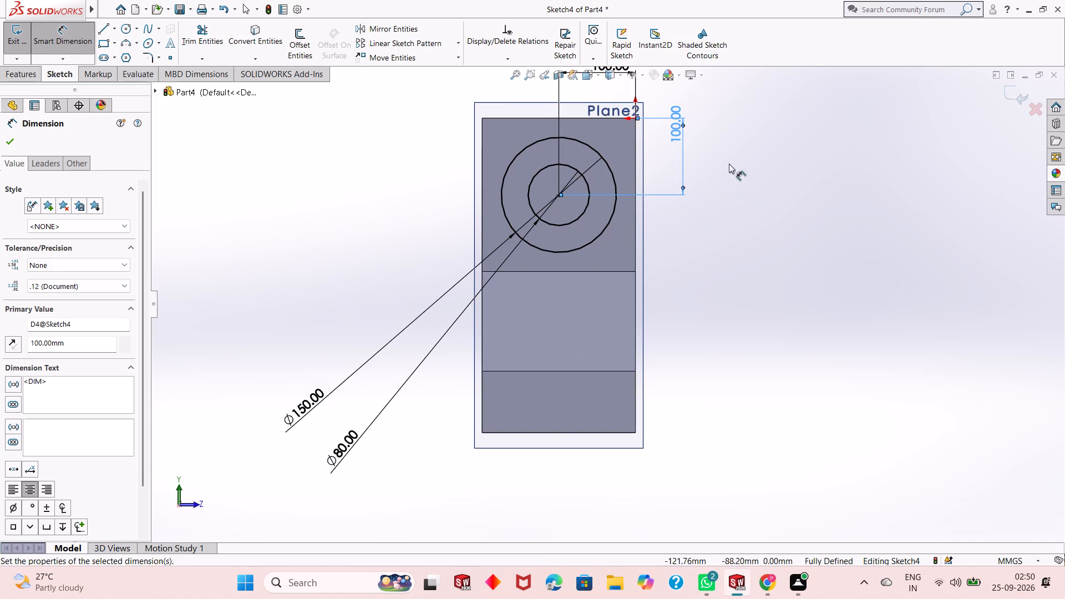
right_click(725, 130)
click(757, 164)
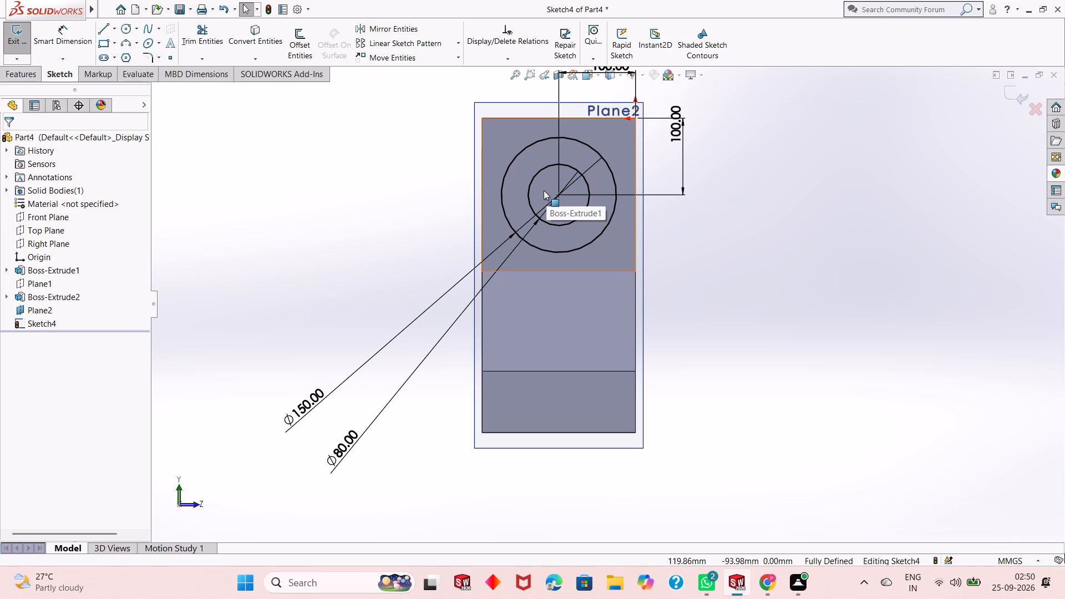
key(Escape)
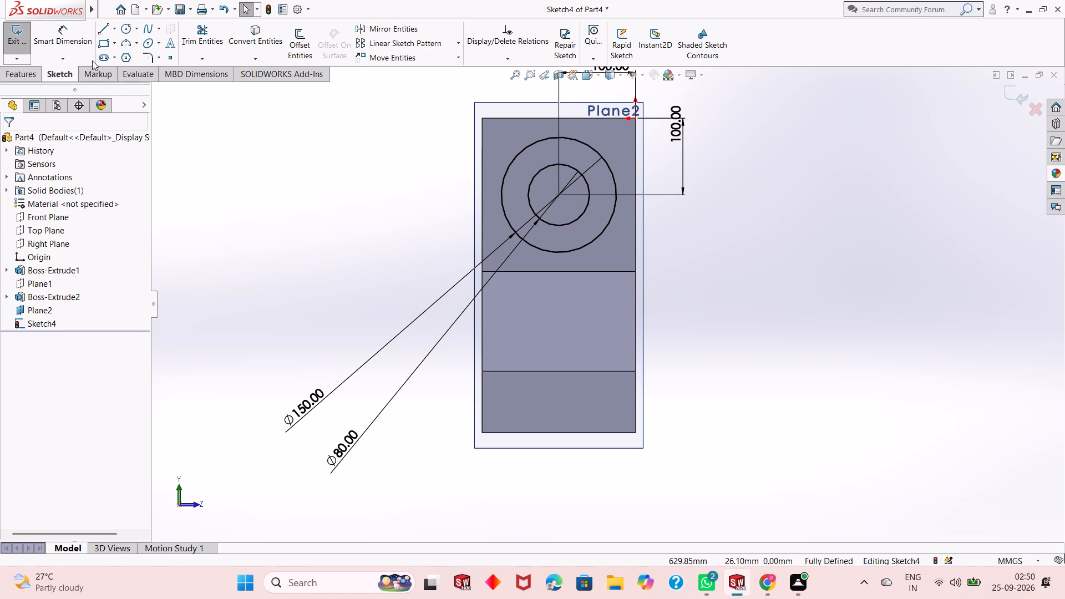
Sketch a corner rectangle about 48 mm wide and 167 mm tall, from inside the outer circle's bottom down to the leg's lower horizontal edge.
click(102, 45)
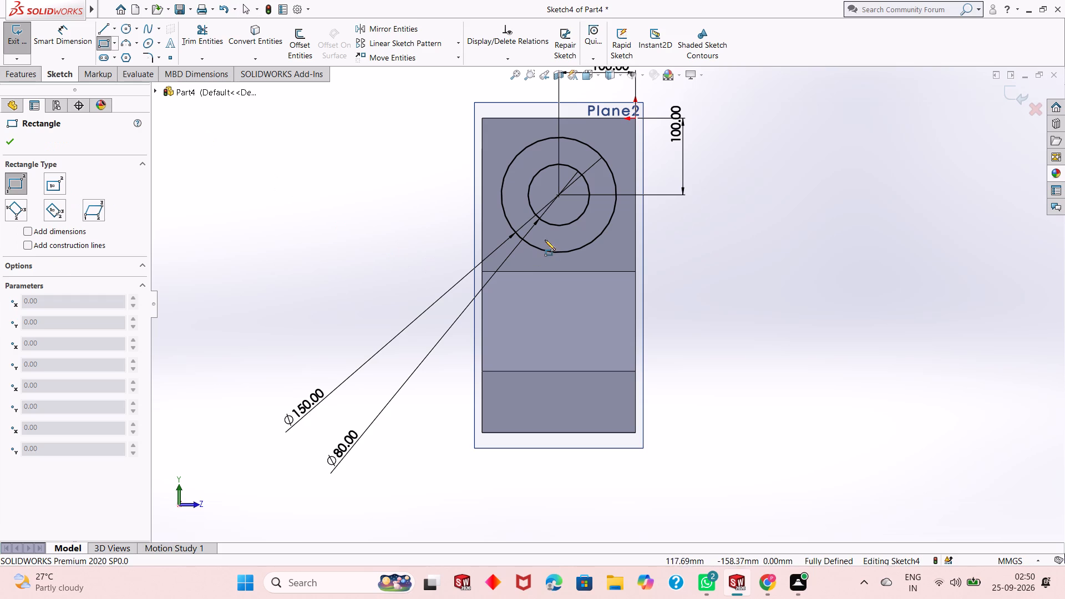
click(542, 243)
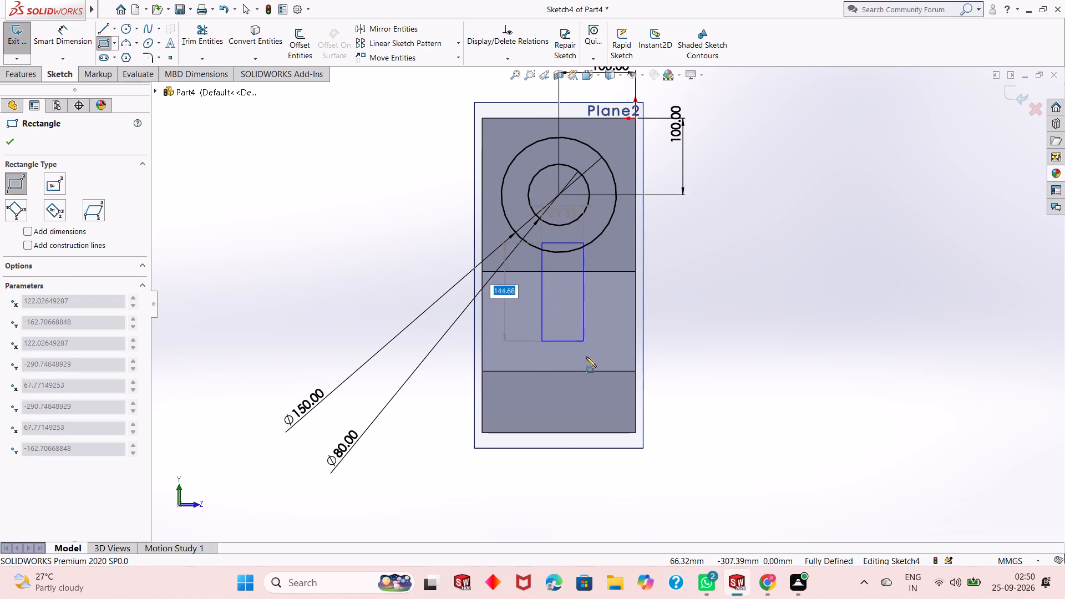
click(579, 371)
key(Escape)
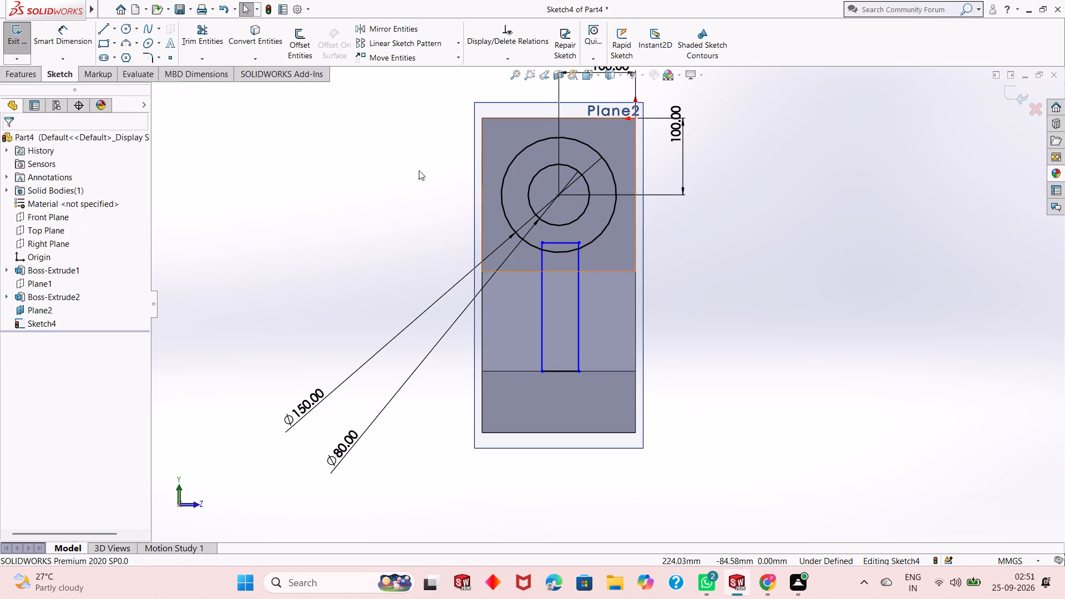
Dimension the horizontal distances from the rectangle's two lower corners to the body's nearest bottom corners as 75 mm each.
click(64, 34)
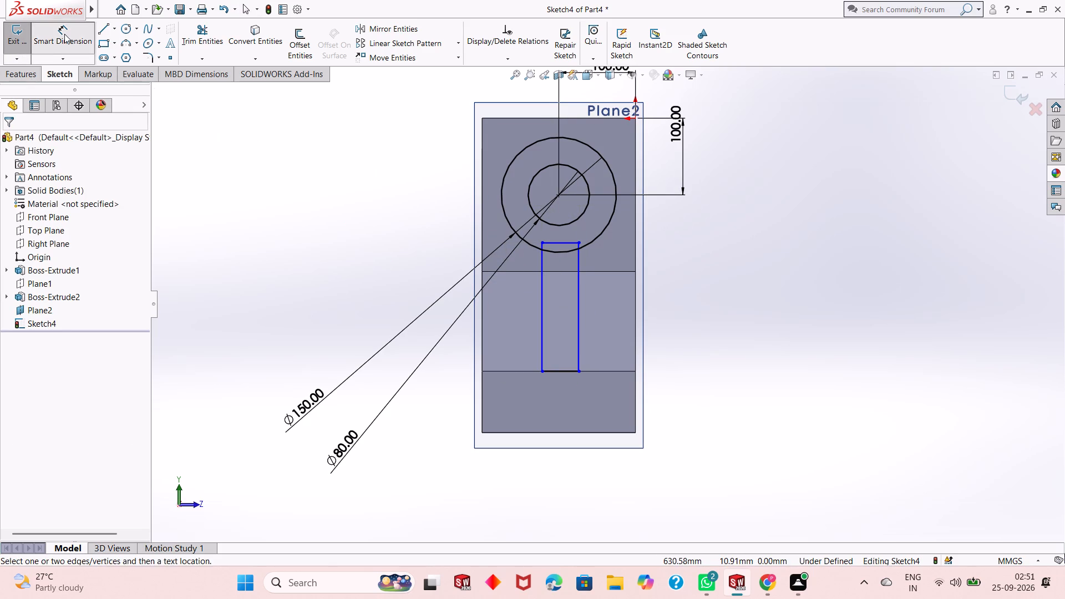
scroll(546, 365, up, 1)
scroll(606, 466, down, 2)
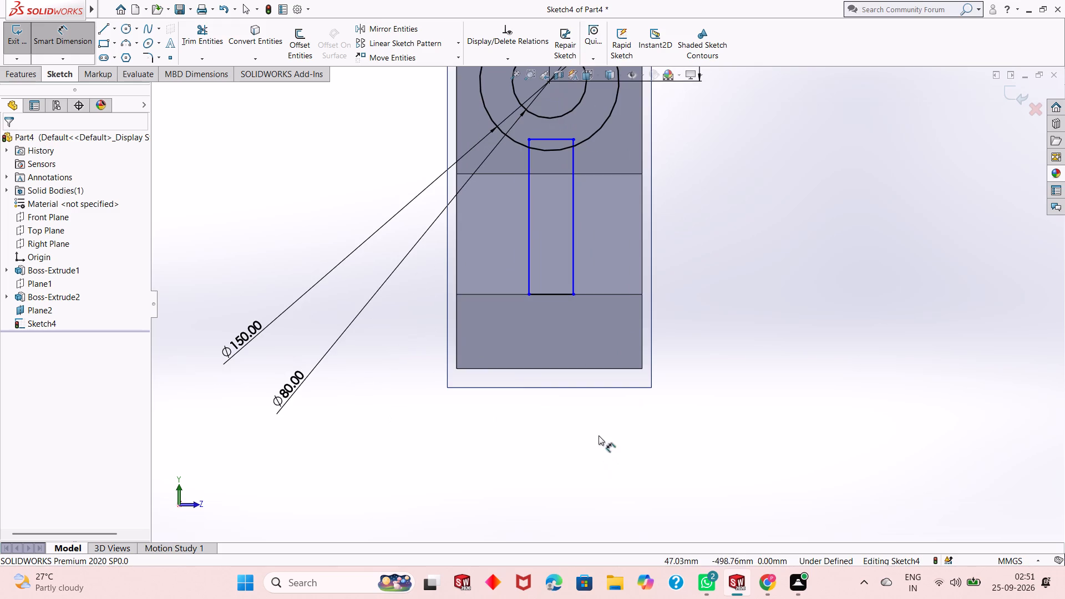
click(528, 296)
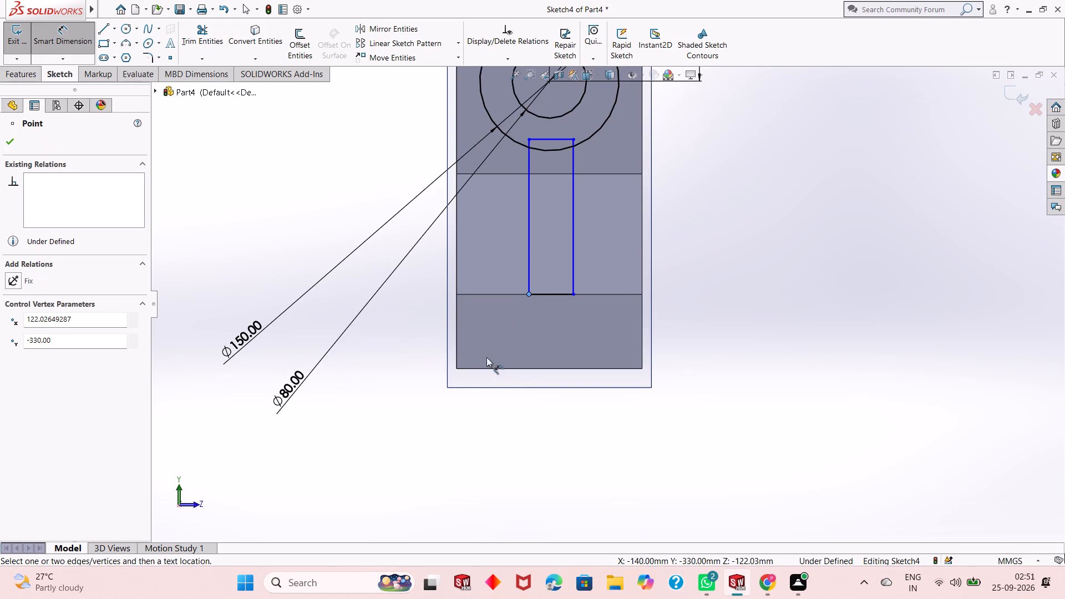
click(456, 370)
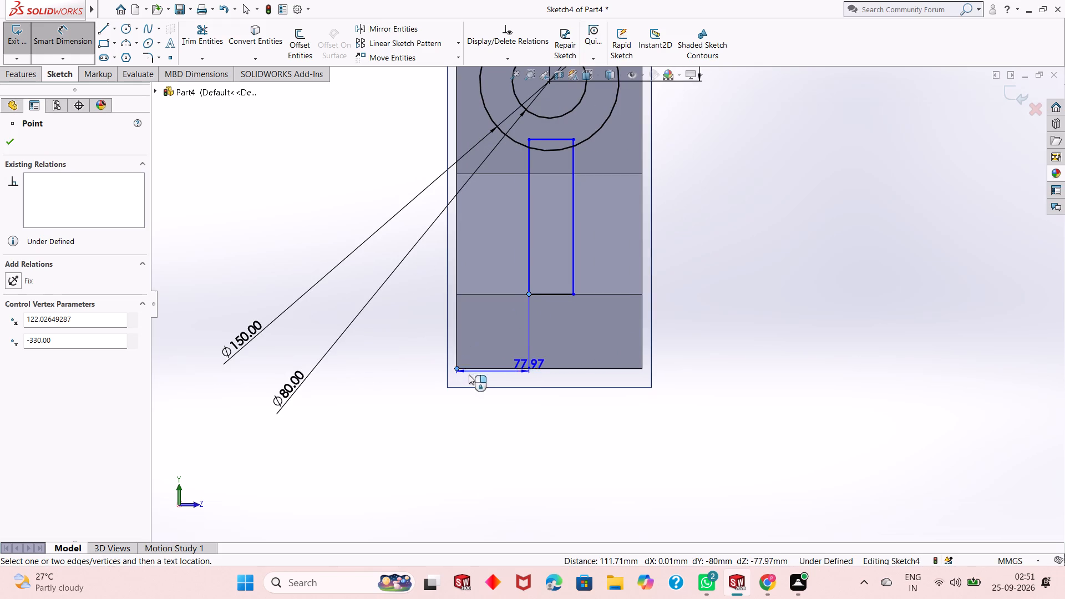
click(470, 408)
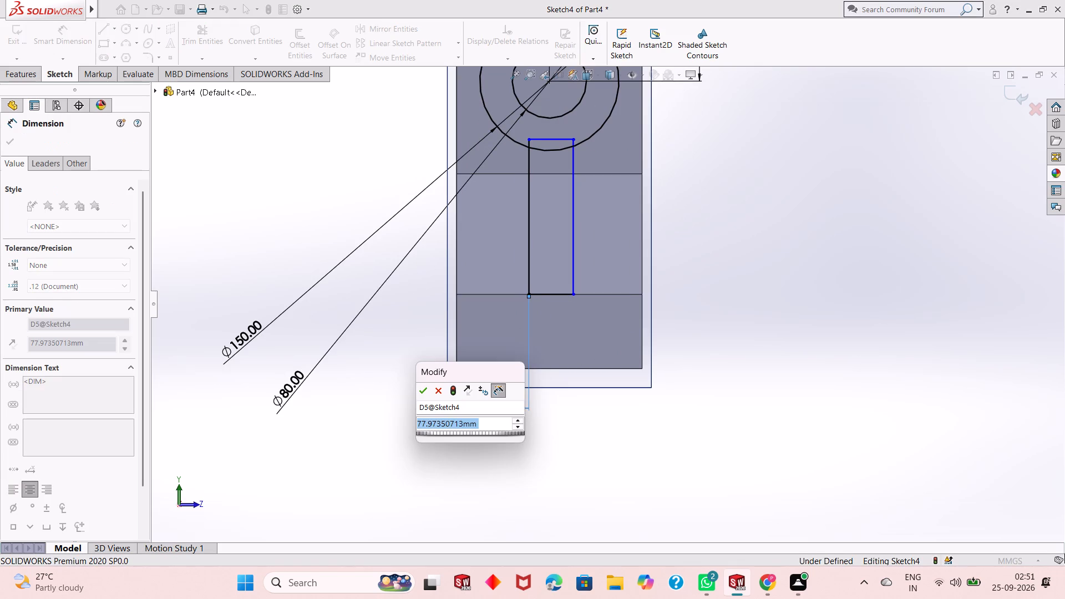
text(75)
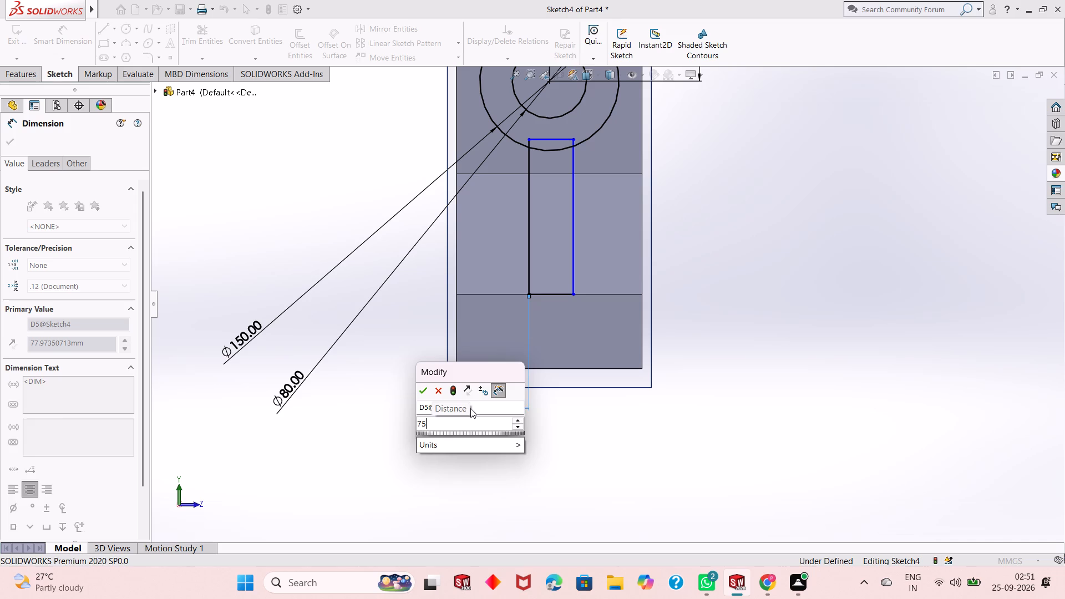
key(Return)
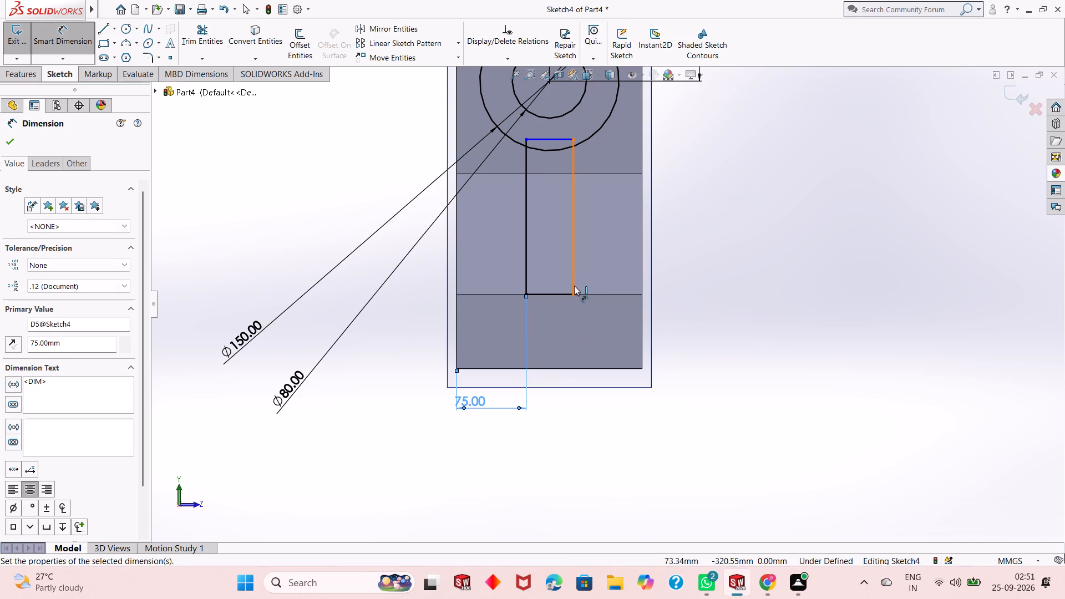
click(572, 296)
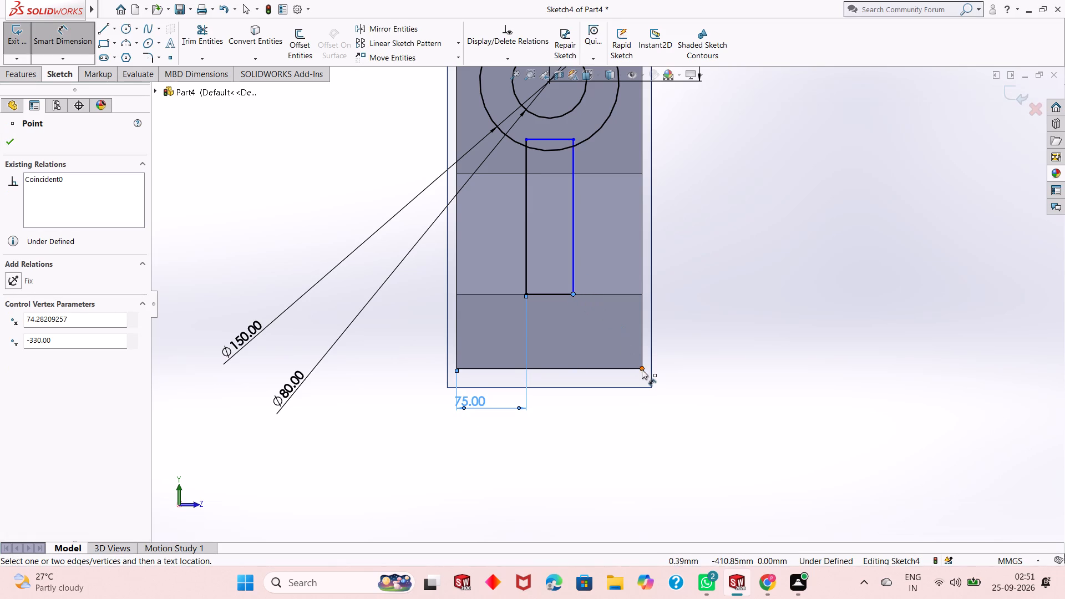
click(642, 370)
click(642, 367)
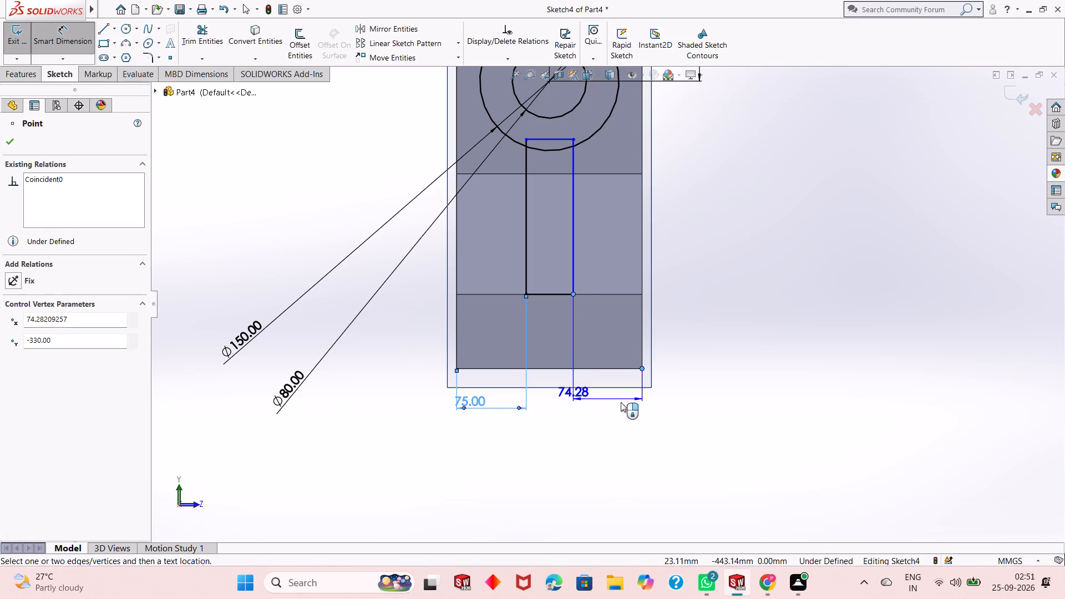
click(621, 404)
text(75)
key(Return)
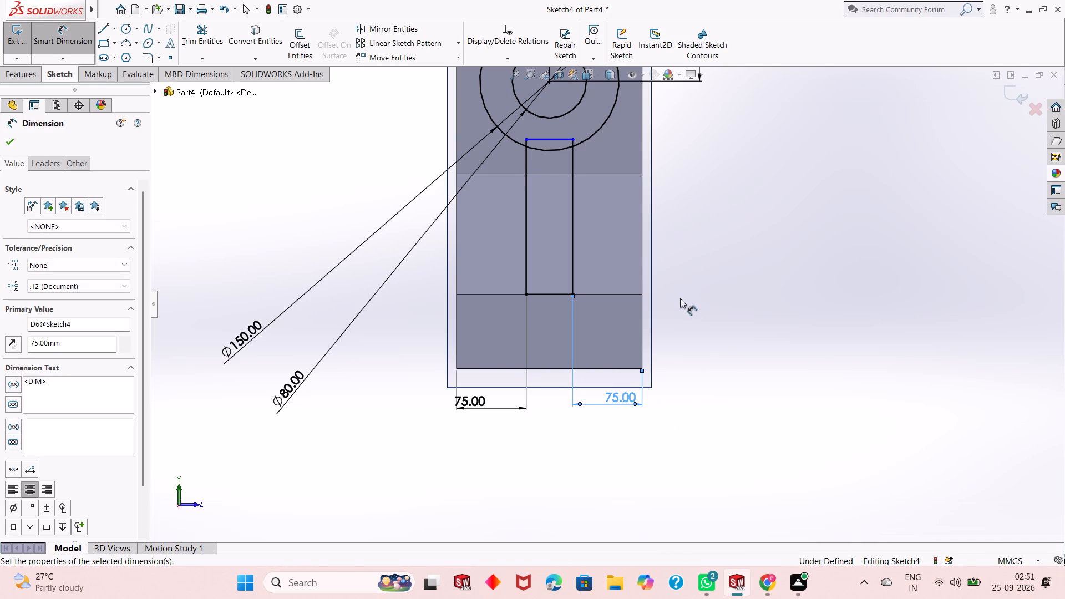
Dimension the rectangle's height as 162 mm.
scroll(675, 295, up, 1)
click(577, 255)
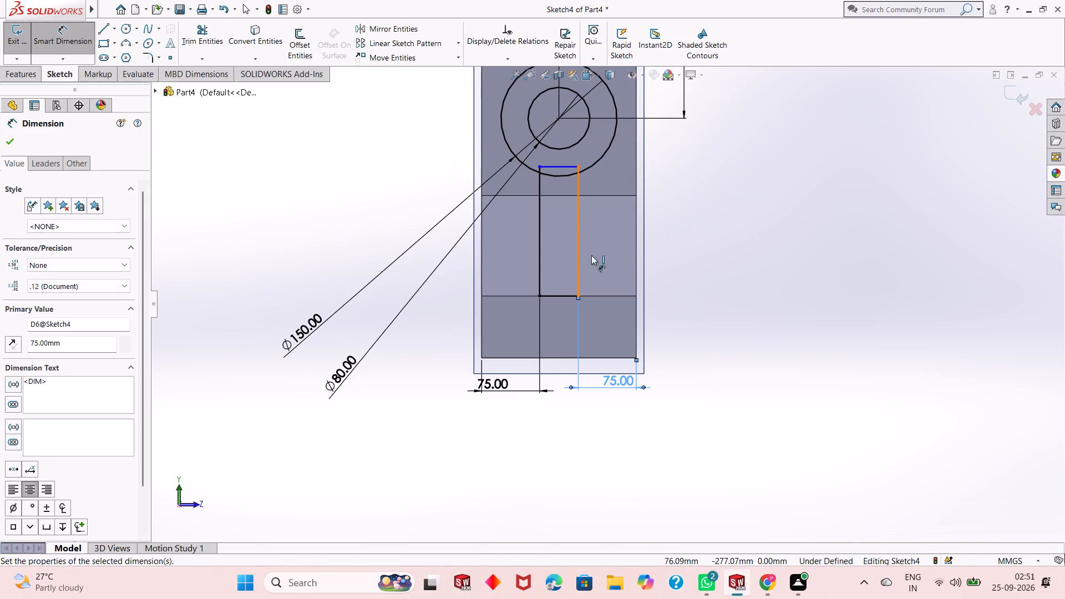
click(668, 230)
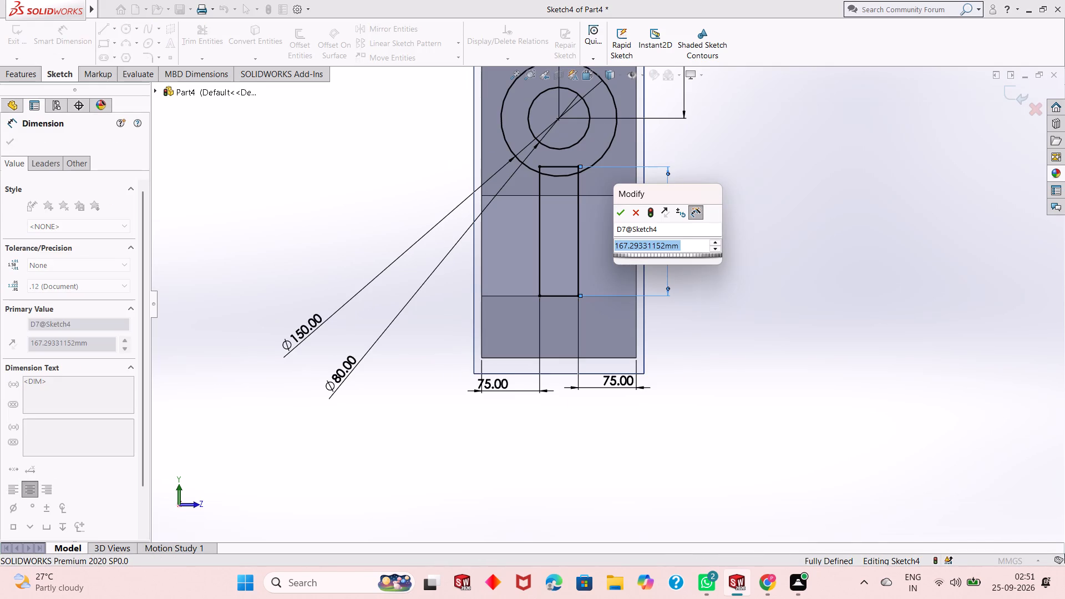
text(162)
key(Return)
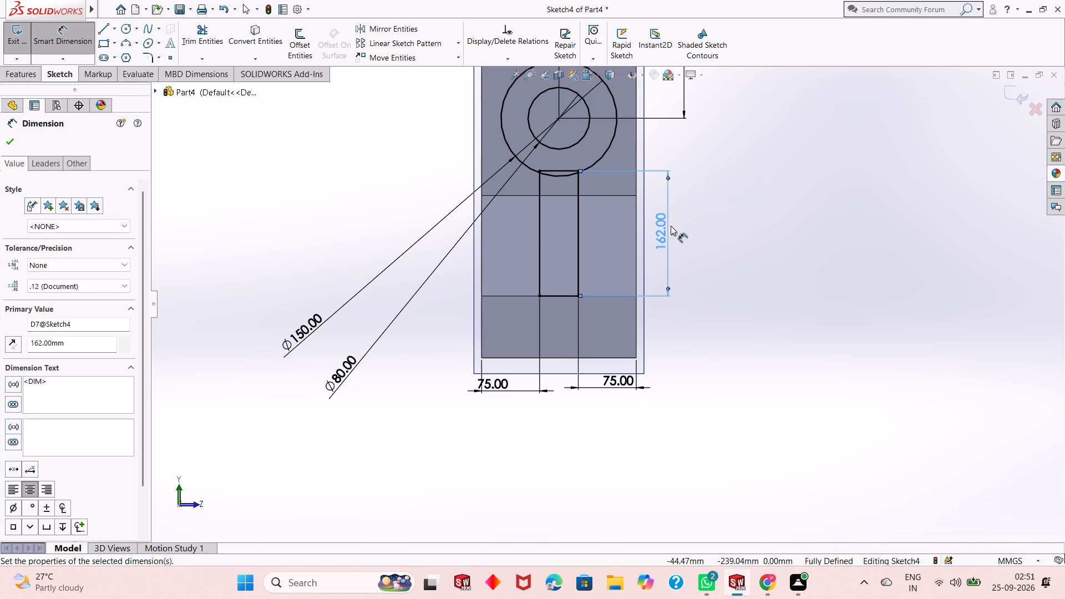
click(9, 146)
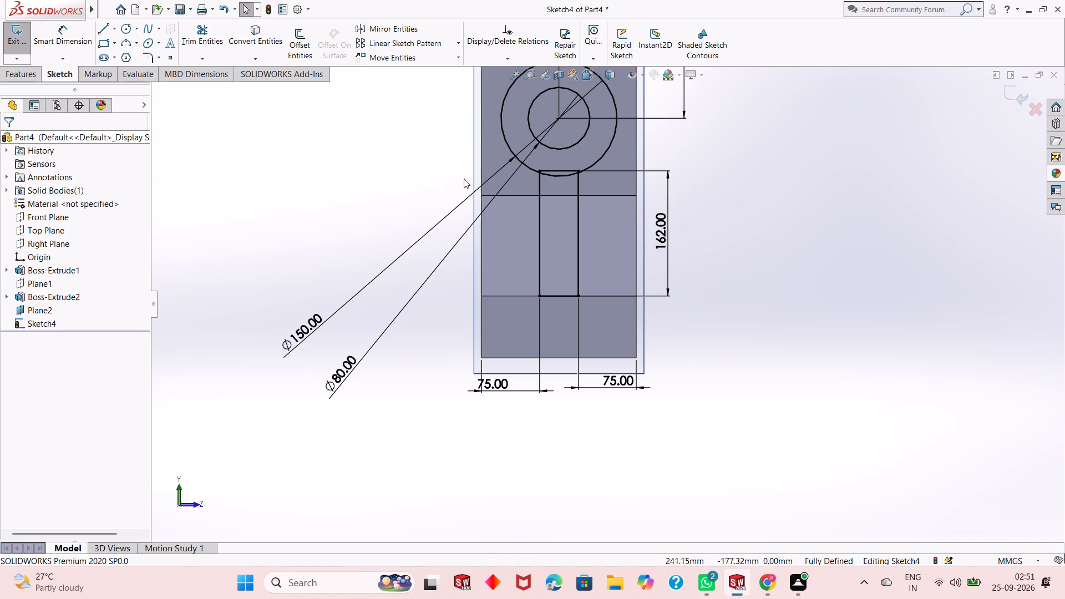
Trim the rectangle's top edge, its two side stubs inside the outer circle, and the circle's arc between them, accepting deletion of associated dimensions.
scroll(552, 169, down, 5)
scroll(577, 247, up, 2)
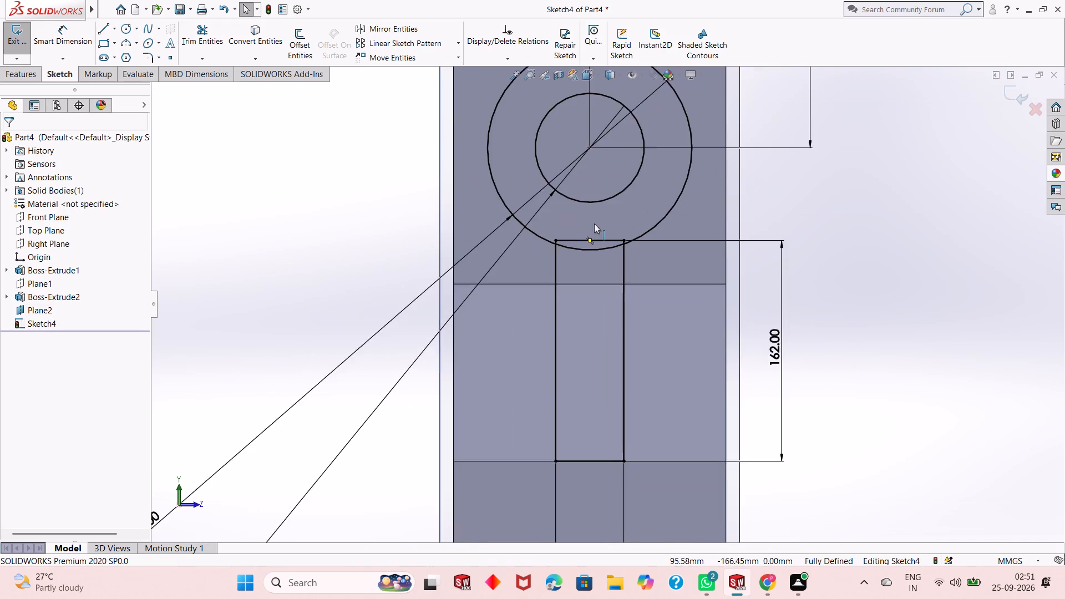
scroll(594, 221, up, 1)
click(201, 43)
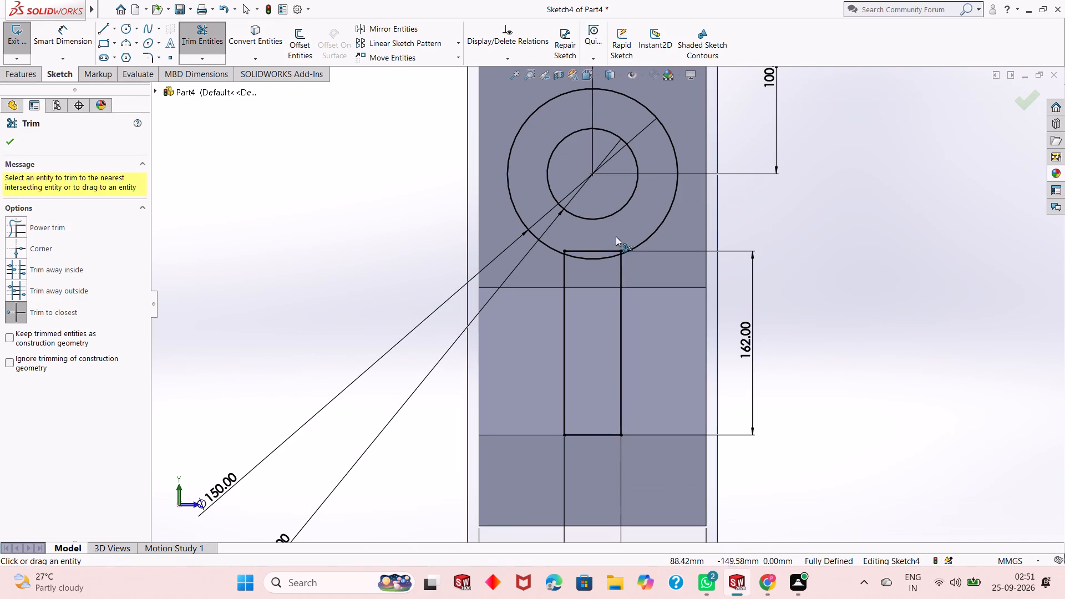
scroll(640, 258, down, 2)
click(572, 252)
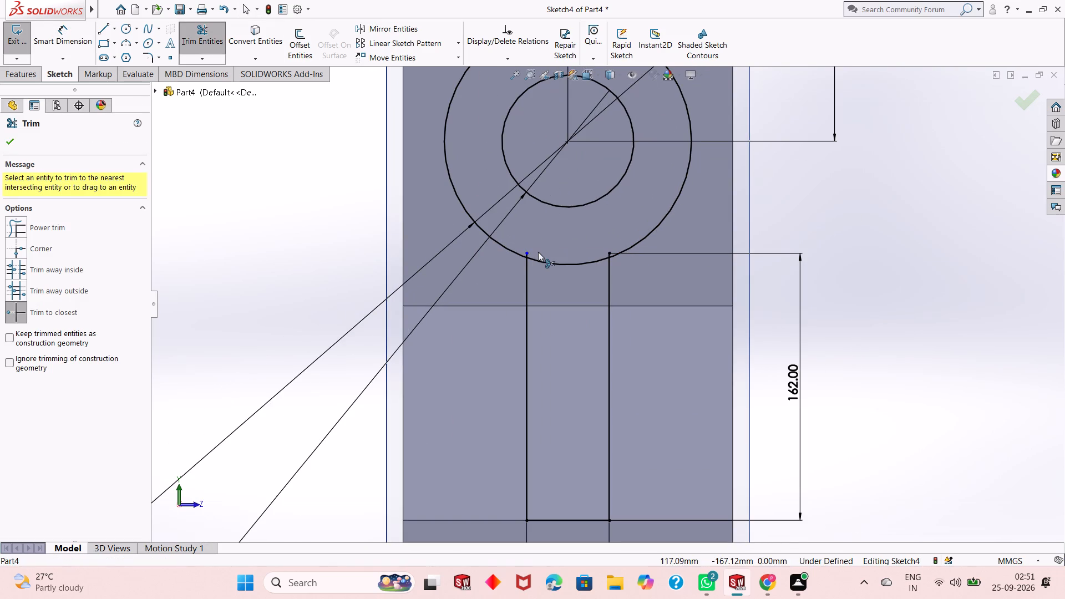
scroll(552, 250, down, 6)
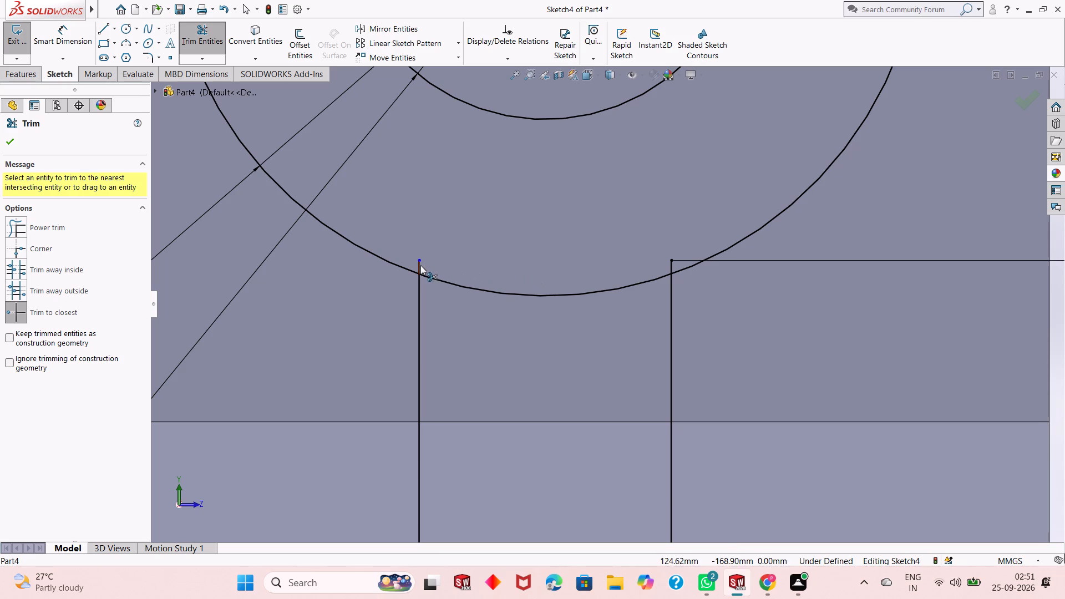
click(419, 265)
click(670, 266)
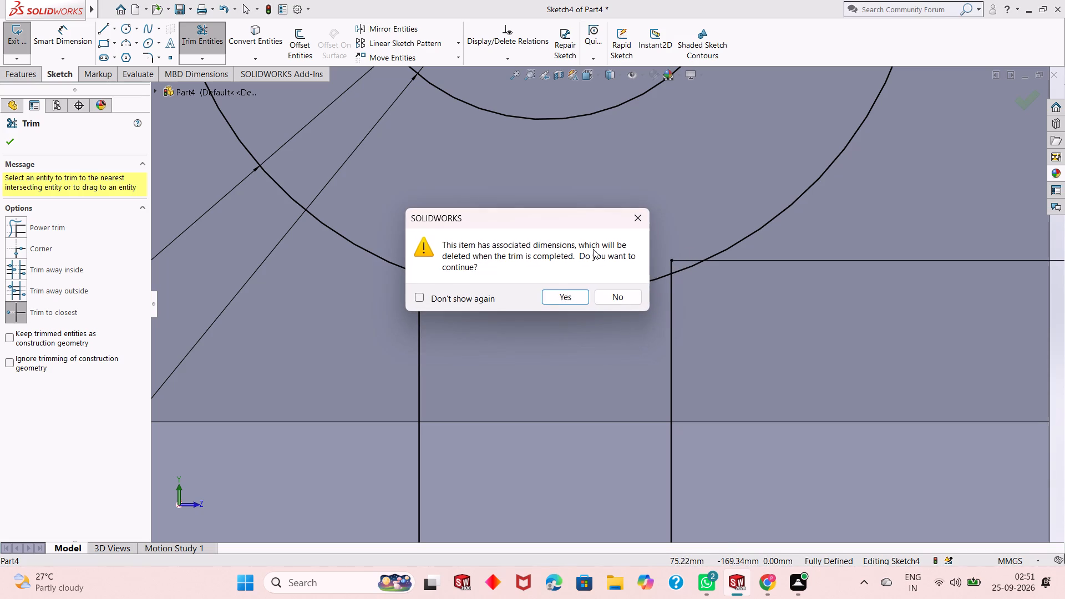
click(561, 298)
click(568, 295)
scroll(568, 293, up, 2)
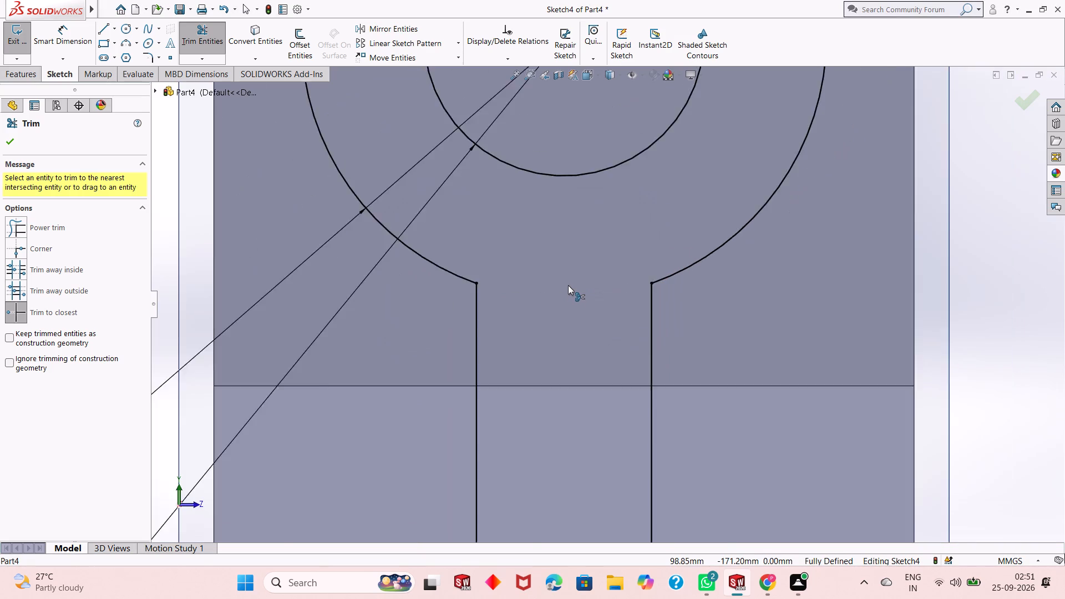
Extrude the trimmed ring-and-rib sketch 40 mm blind from the sketch plane toward the body, with the result merged.
scroll(568, 285, up, 13)
scroll(587, 318, down, 3)
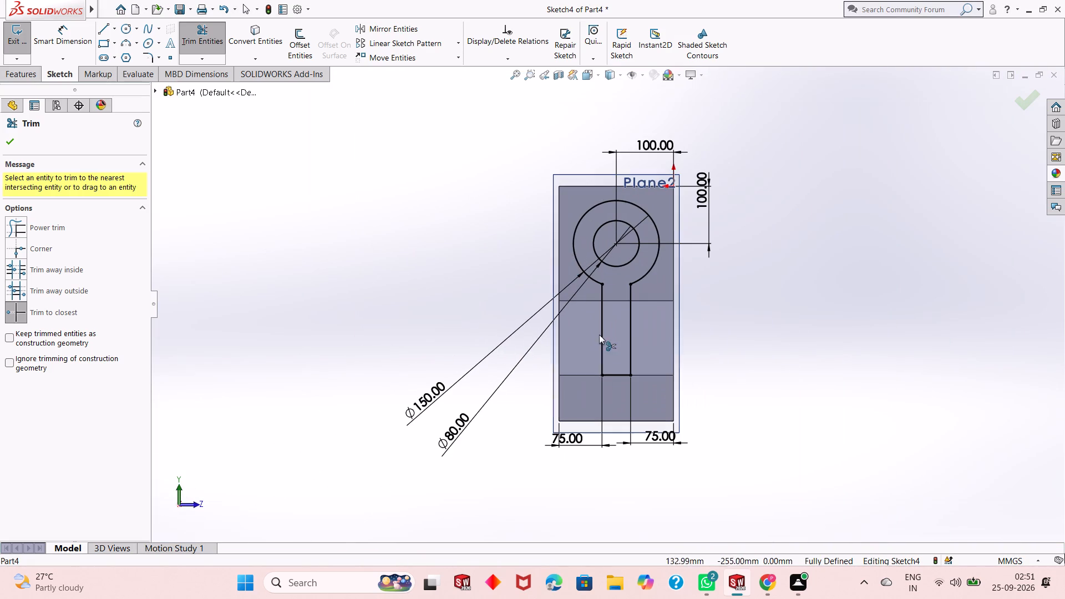
right_click(722, 261)
click(767, 301)
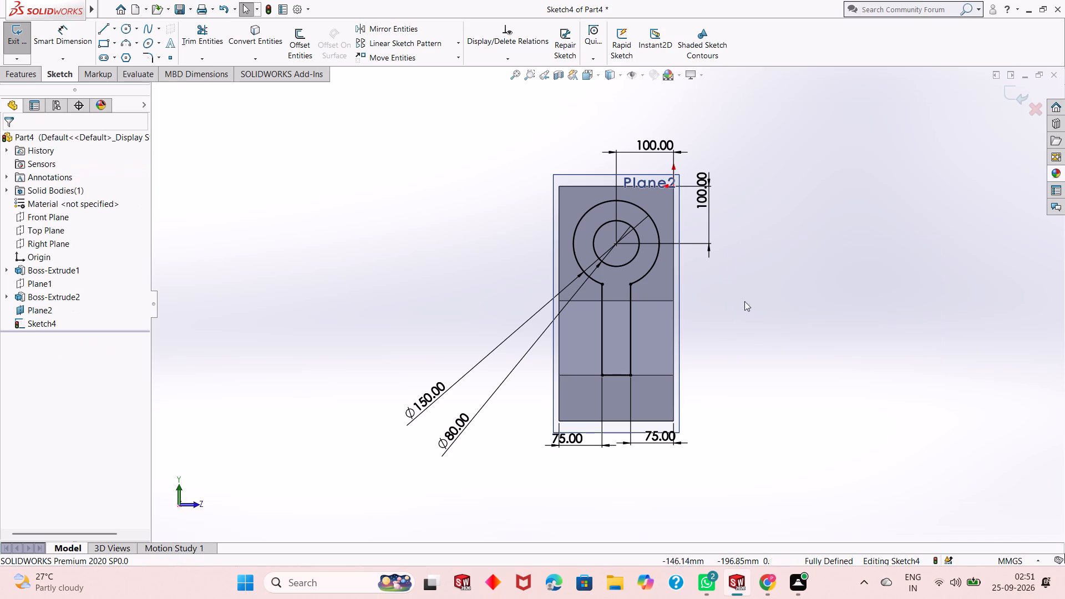
scroll(608, 310, up, 3)
scroll(670, 308, down, 2)
middle_drag(589, 342, 610, 326)
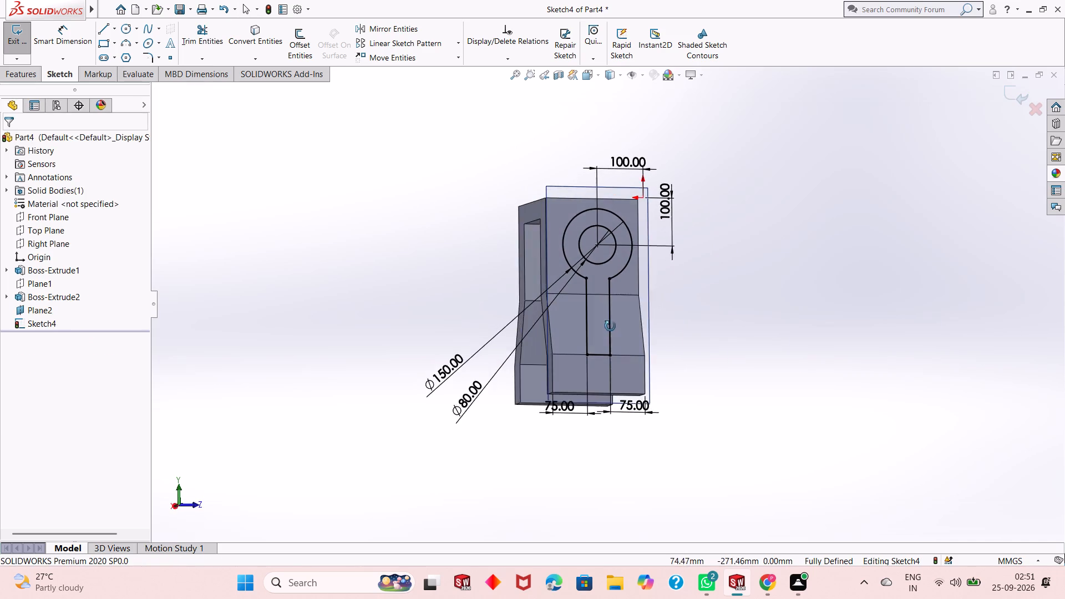
middle_drag(610, 326, 633, 351)
scroll(634, 291, down, 1)
scroll(624, 292, up, 1)
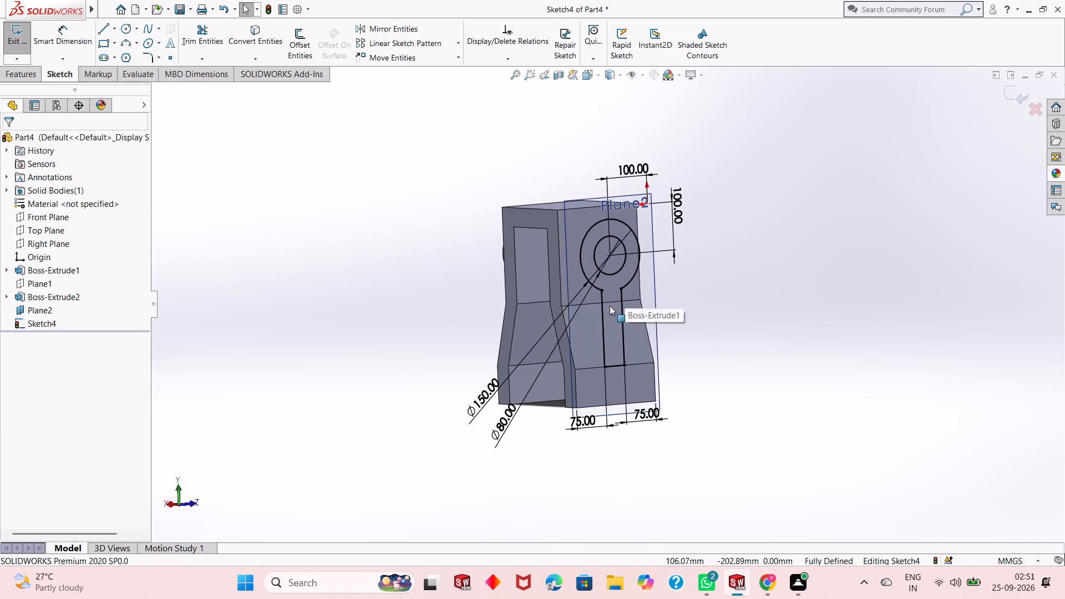
middle_drag(613, 305, 626, 302)
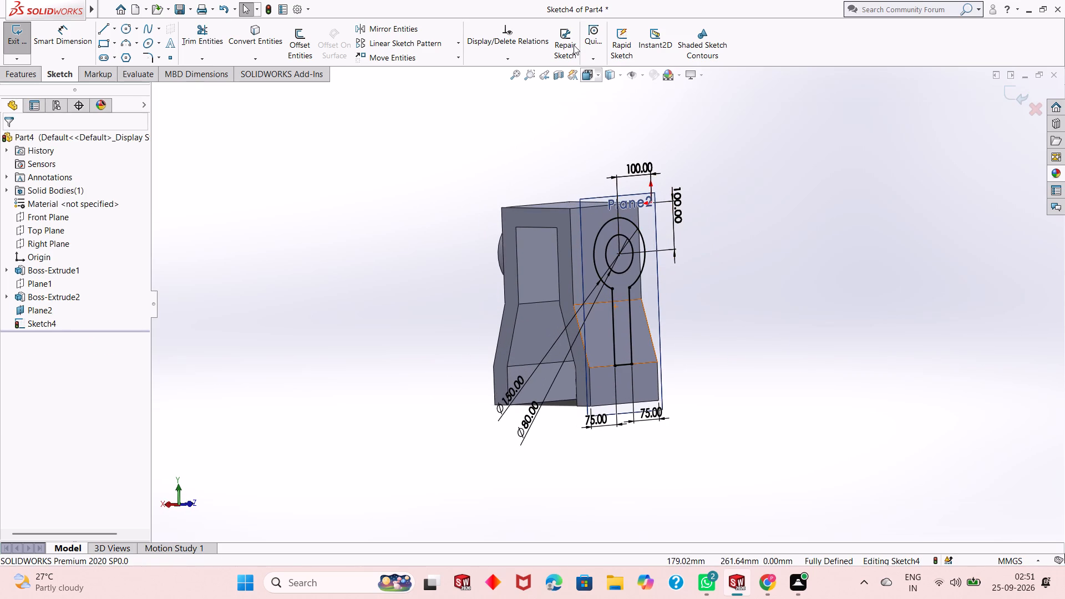
click(11, 70)
click(22, 43)
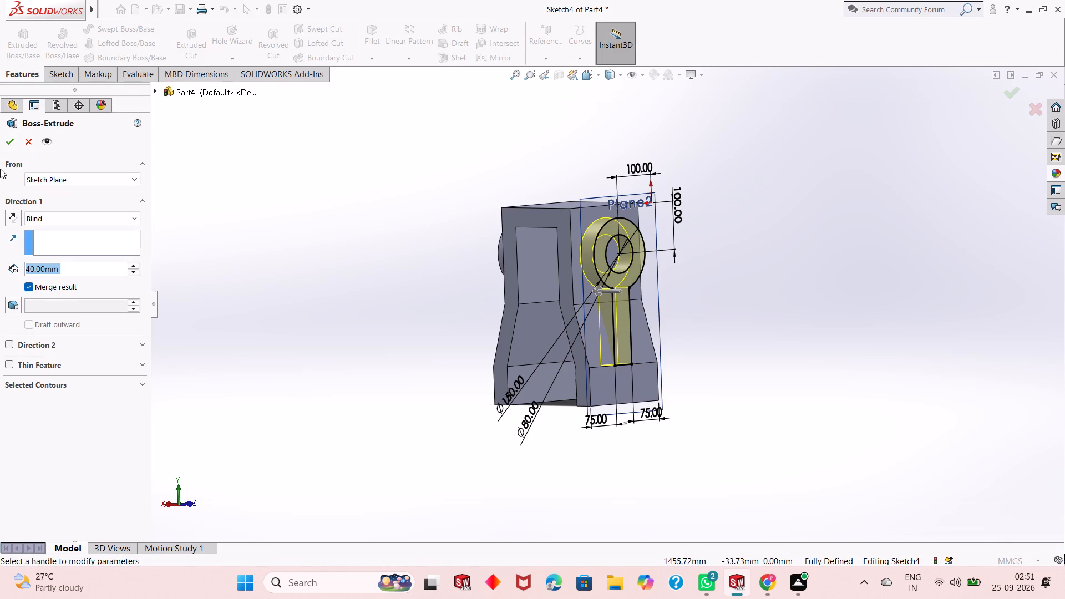
click(12, 139)
click(399, 254)
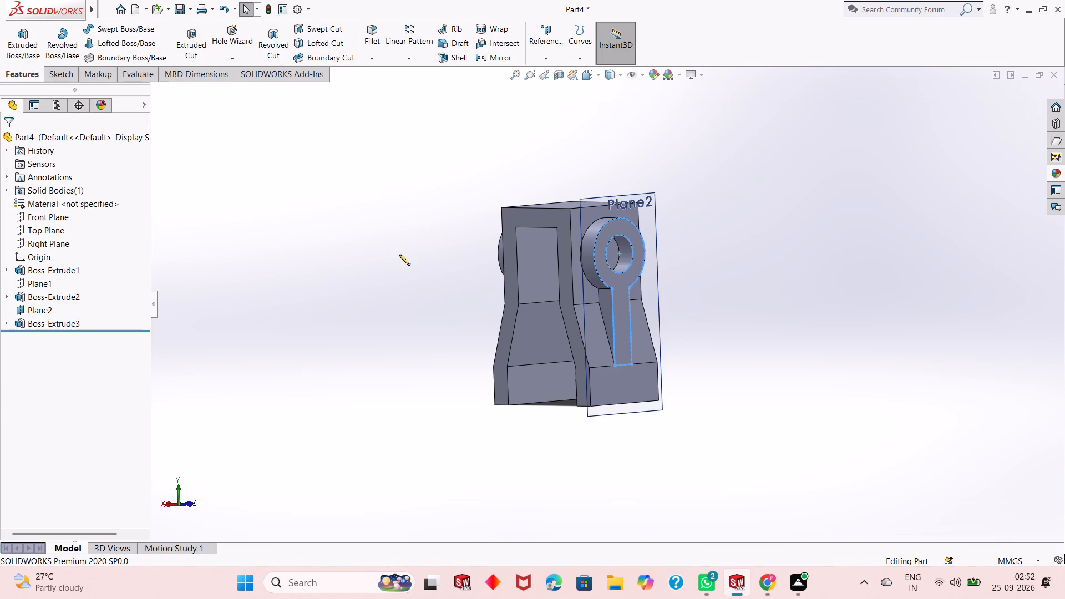
Hide the offset plane Plane2.
scroll(654, 245, down, 3)
right_click(637, 209)
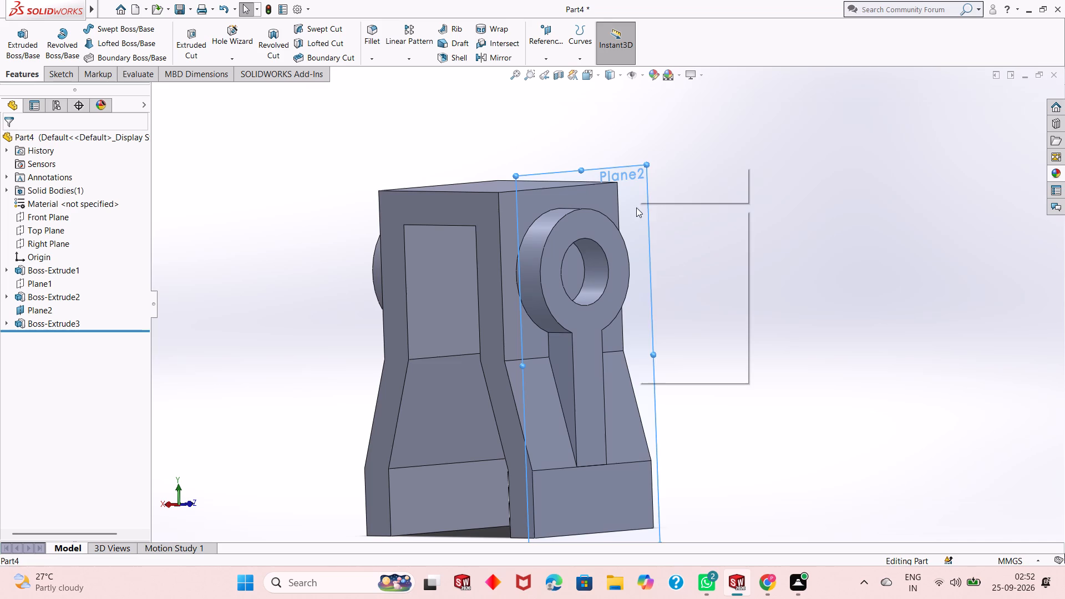
click(680, 189)
On the body's side face visible inside the new ring, sketch a circle about 51 mm in diameter, concentric with the ring's hole.
scroll(555, 338, up, 2)
middle_drag(510, 417, 755, 370)
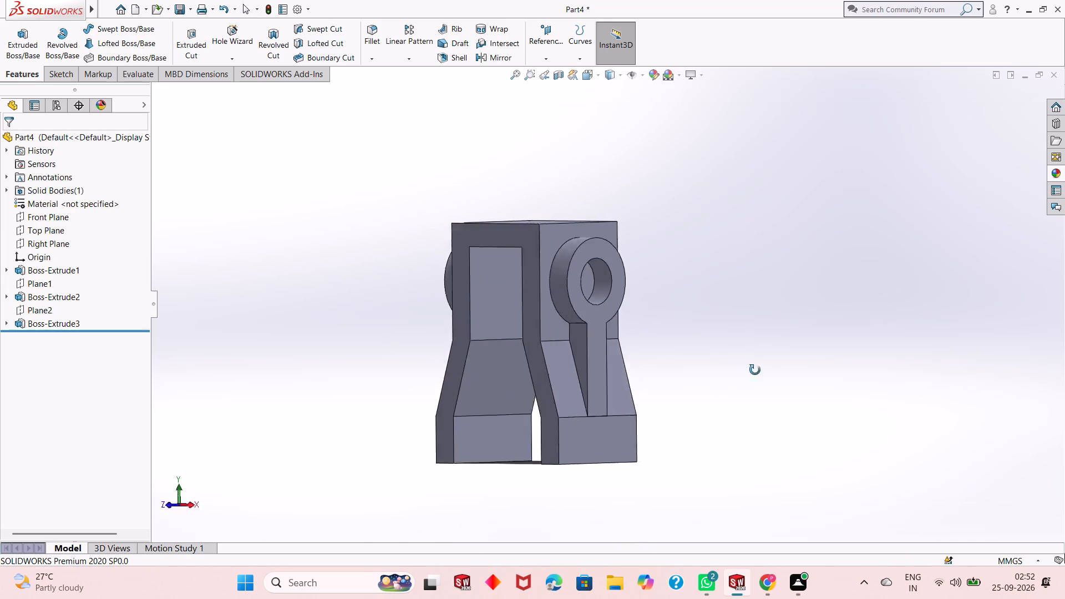
middle_drag(755, 370, 782, 358)
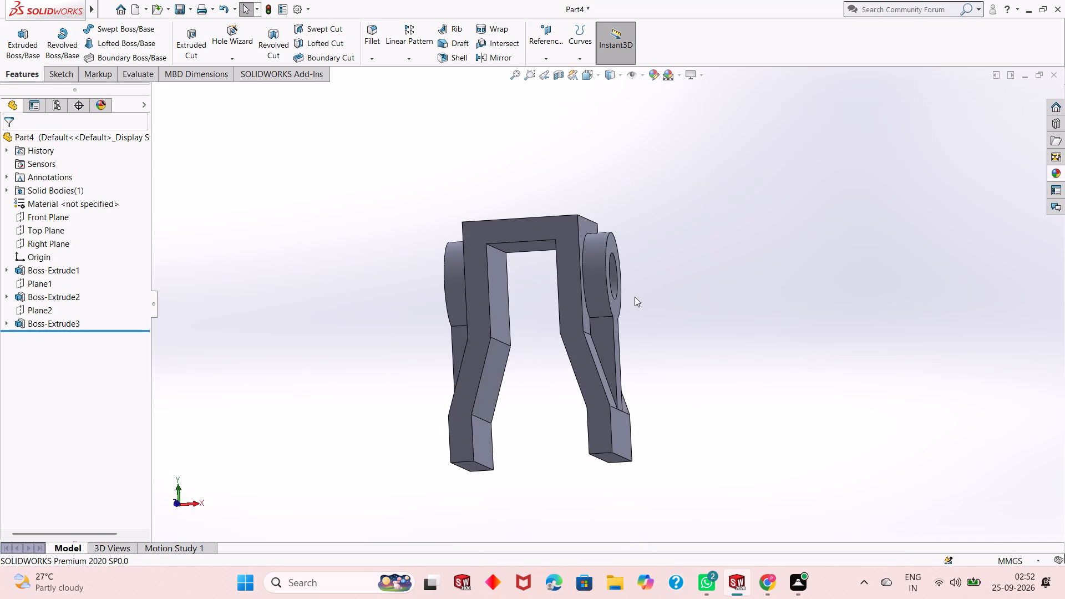
middle_drag(683, 285, 630, 316)
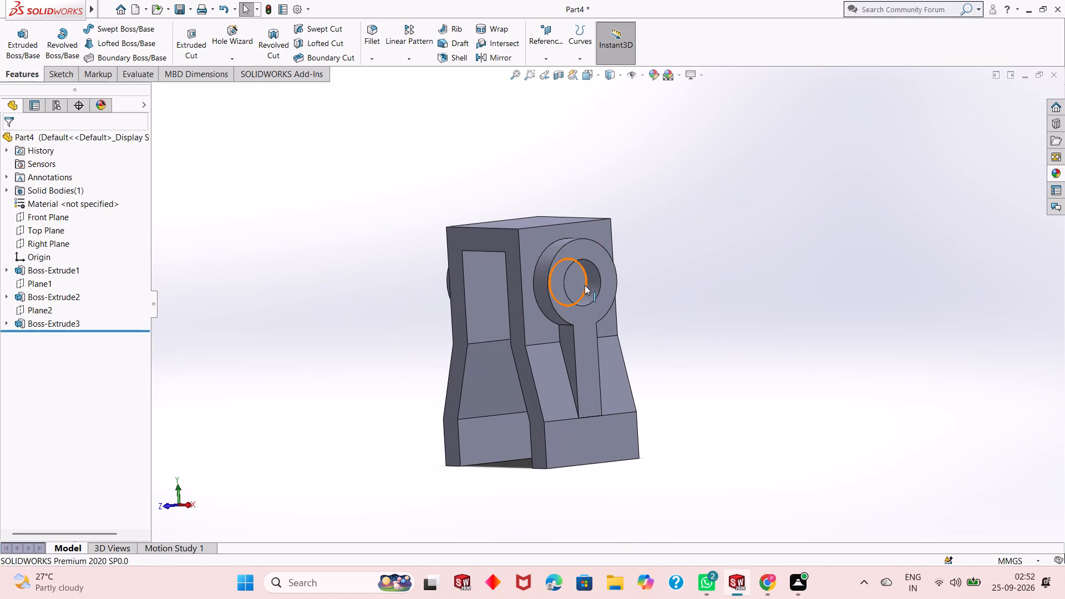
click(584, 284)
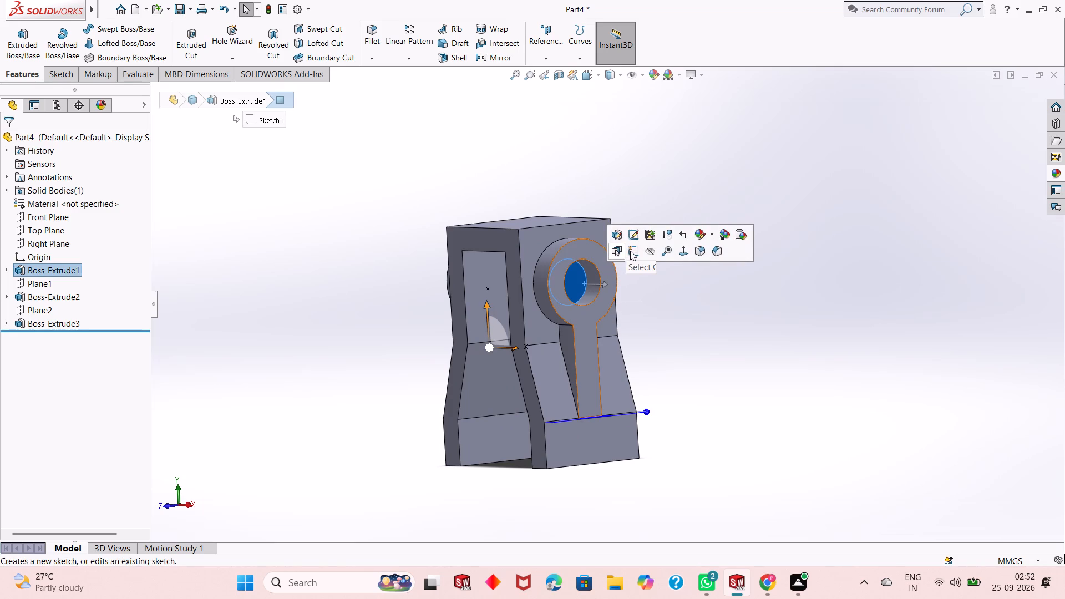
click(630, 251)
key(ctrl+8)
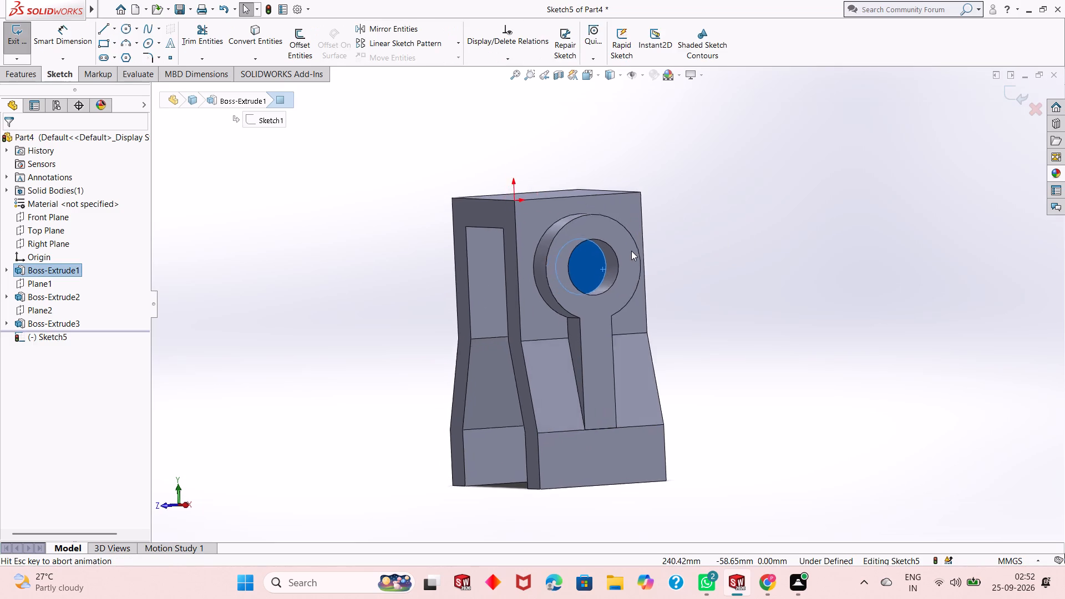
key(Escape)
scroll(645, 201, up, 1)
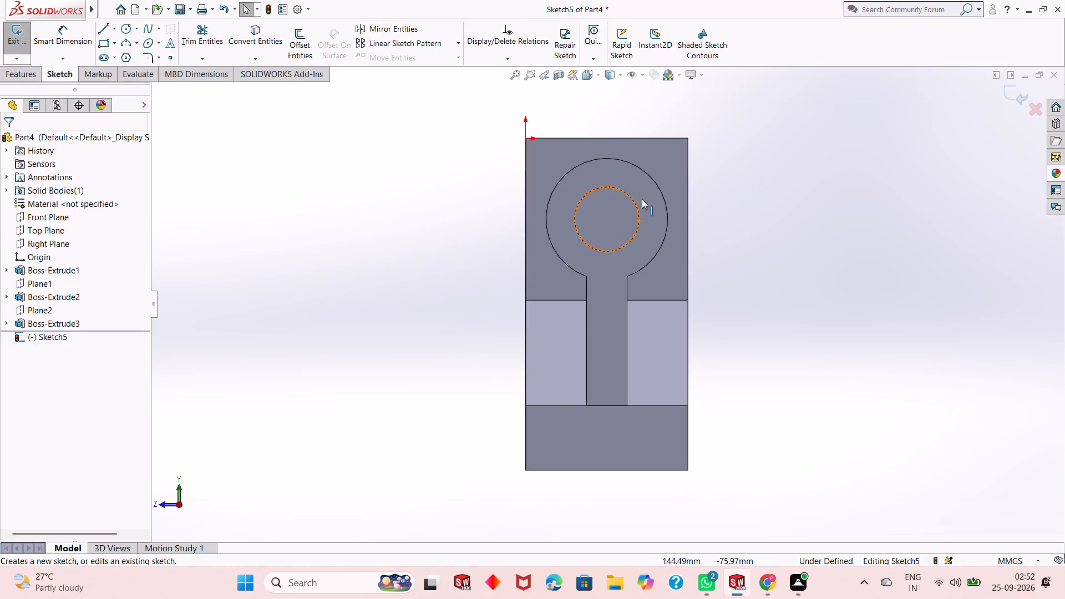
click(126, 29)
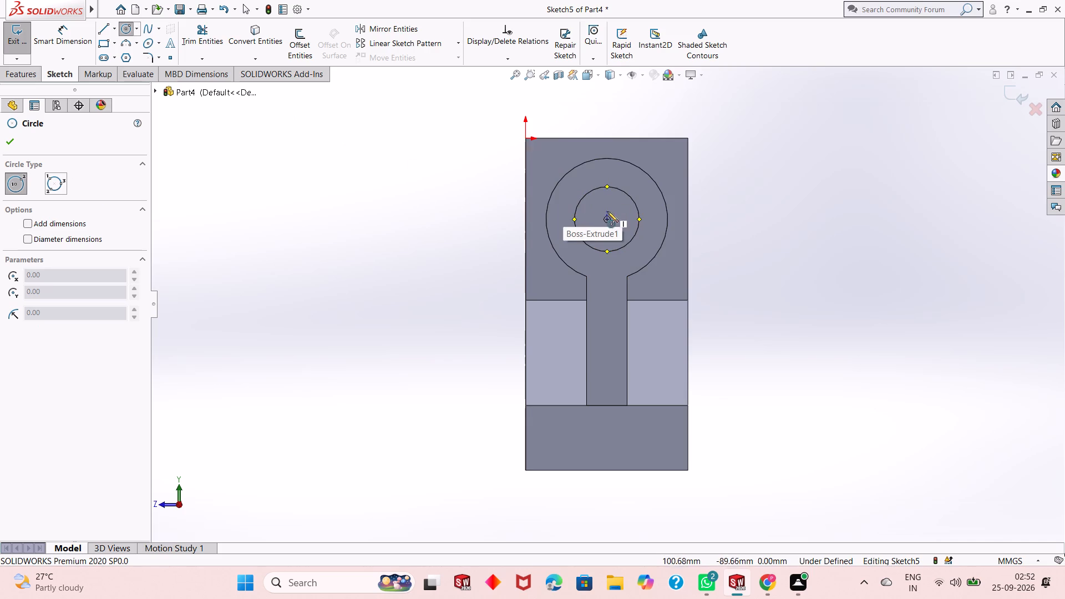
click(608, 218)
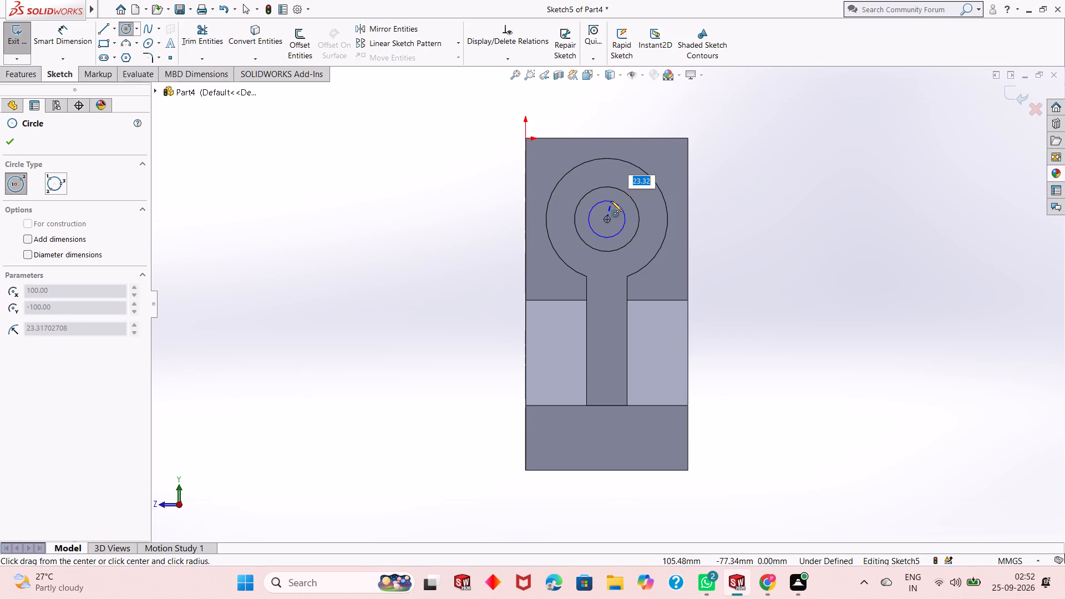
click(610, 199)
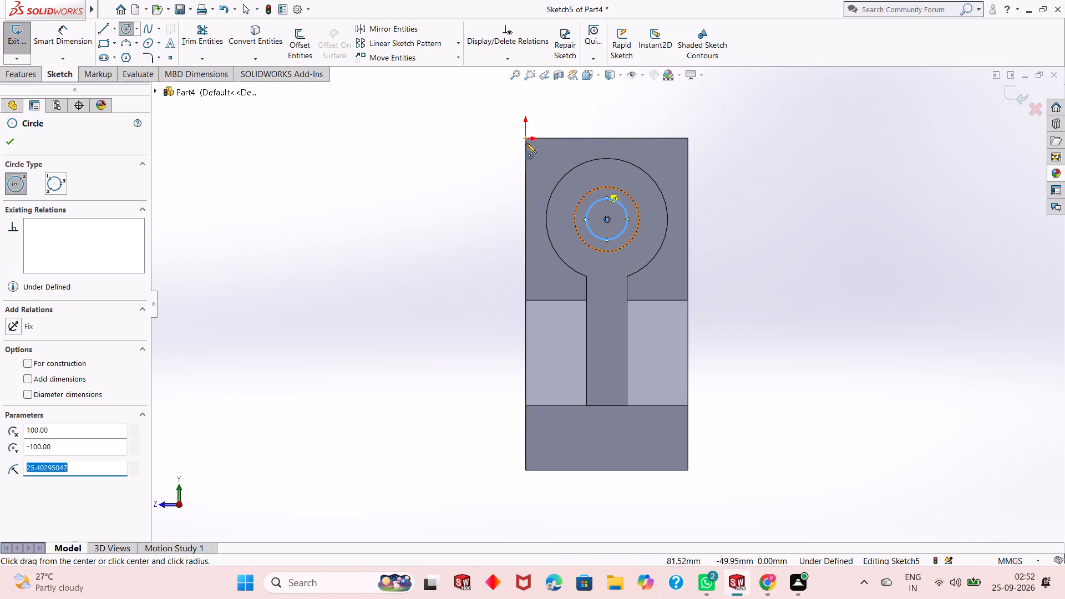
right_click(200, 152)
click(245, 163)
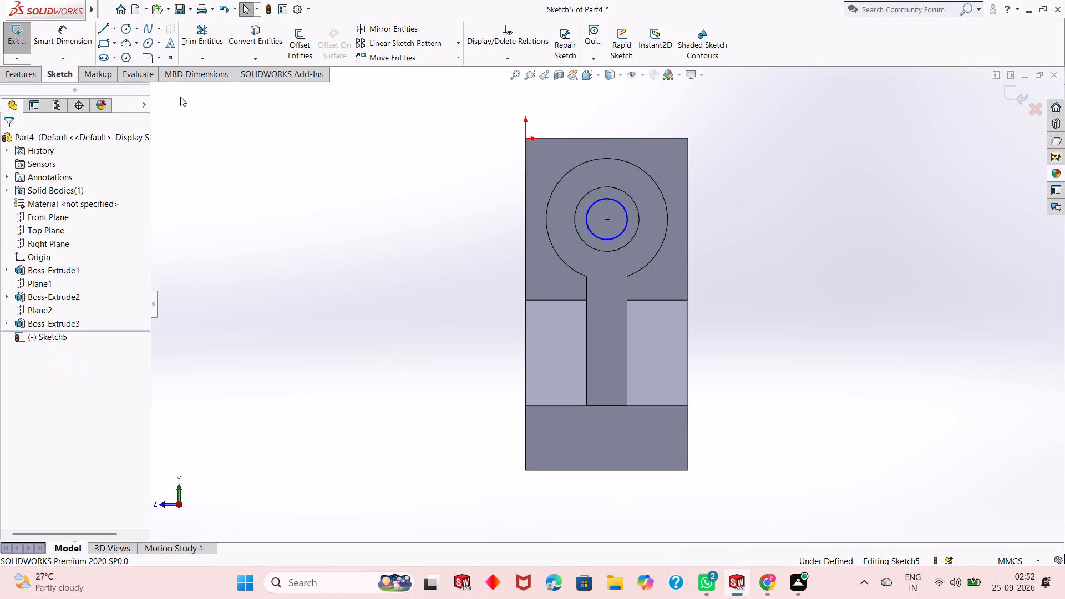
Dimension the new circle's diameter as 80 mm.
click(82, 43)
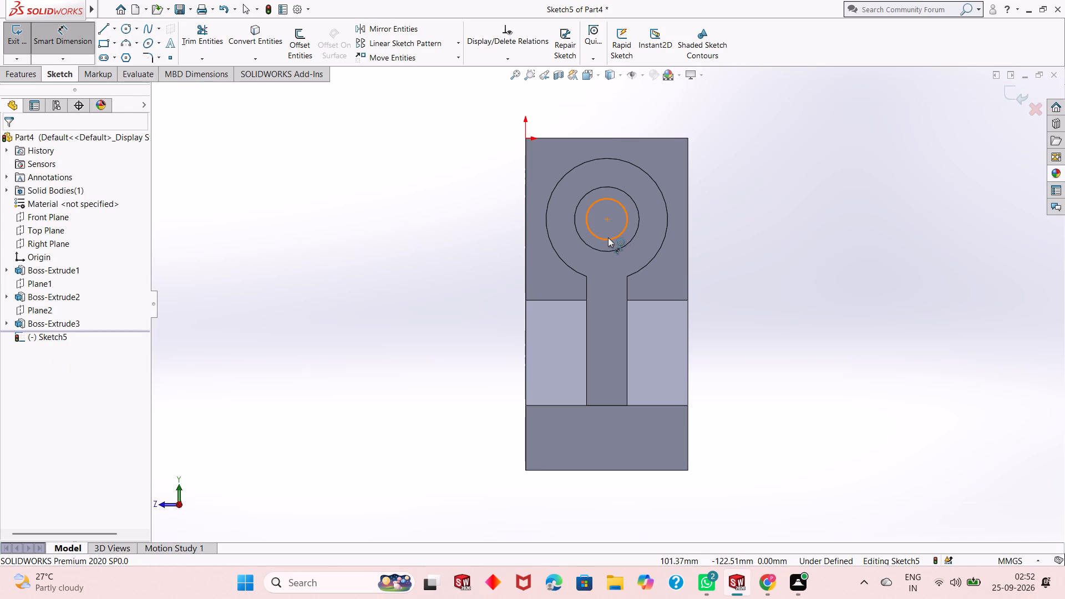
click(608, 237)
click(450, 344)
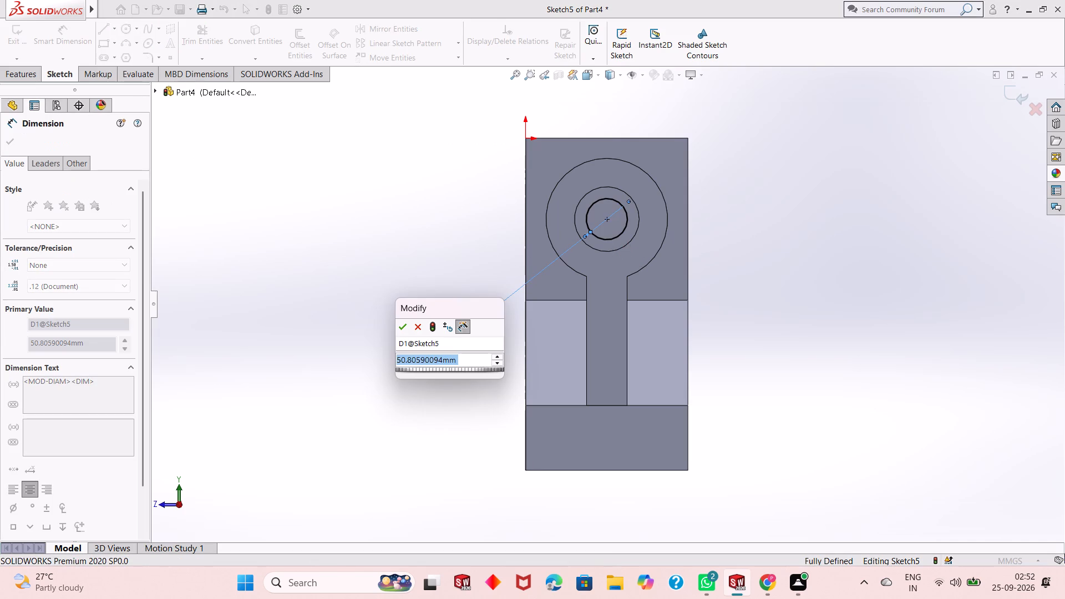
text(80)
key(Return)
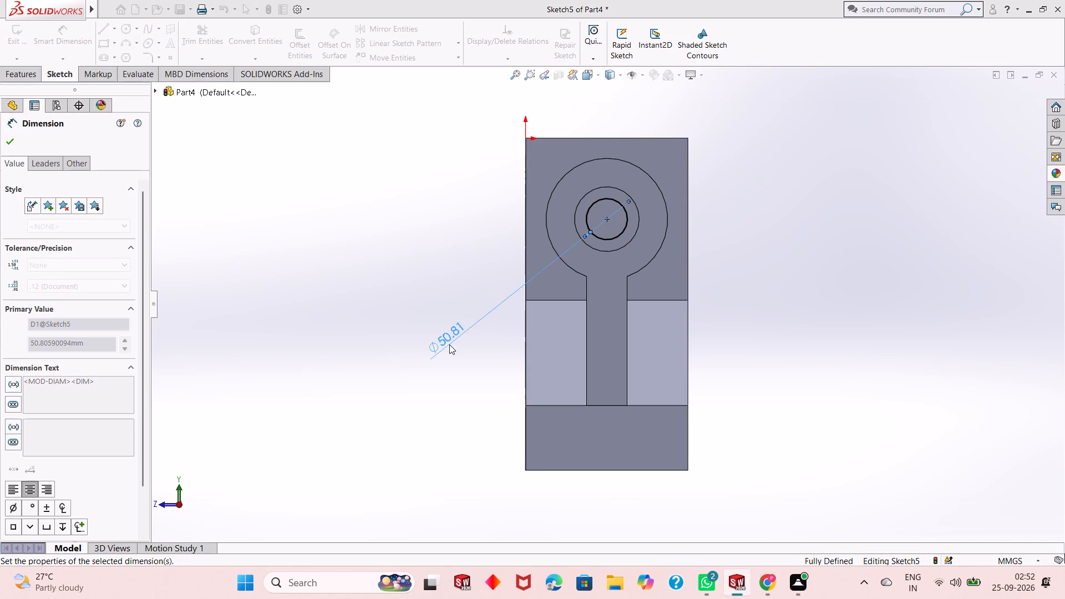
right_click(343, 156)
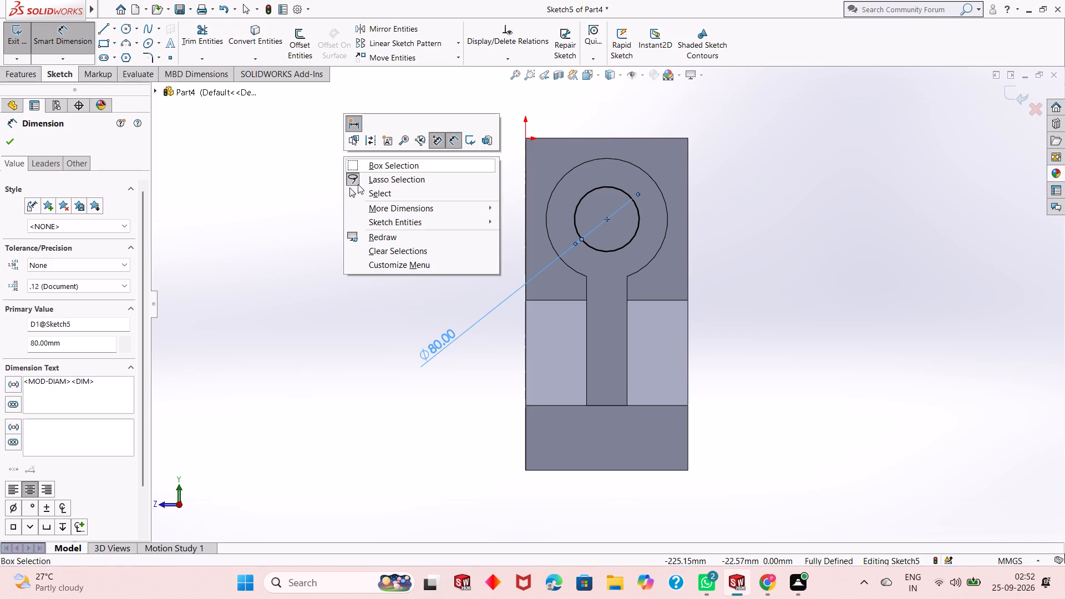
click(362, 189)
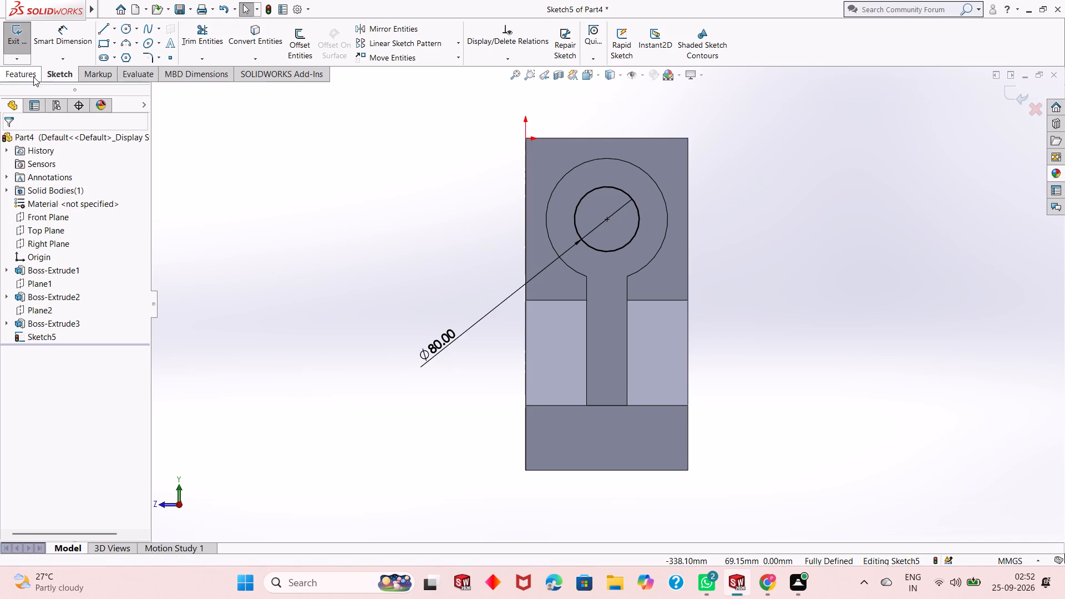
Cut the 80 mm circle through the whole body using an Extruded Cut set to Through All.
click(33, 77)
click(200, 33)
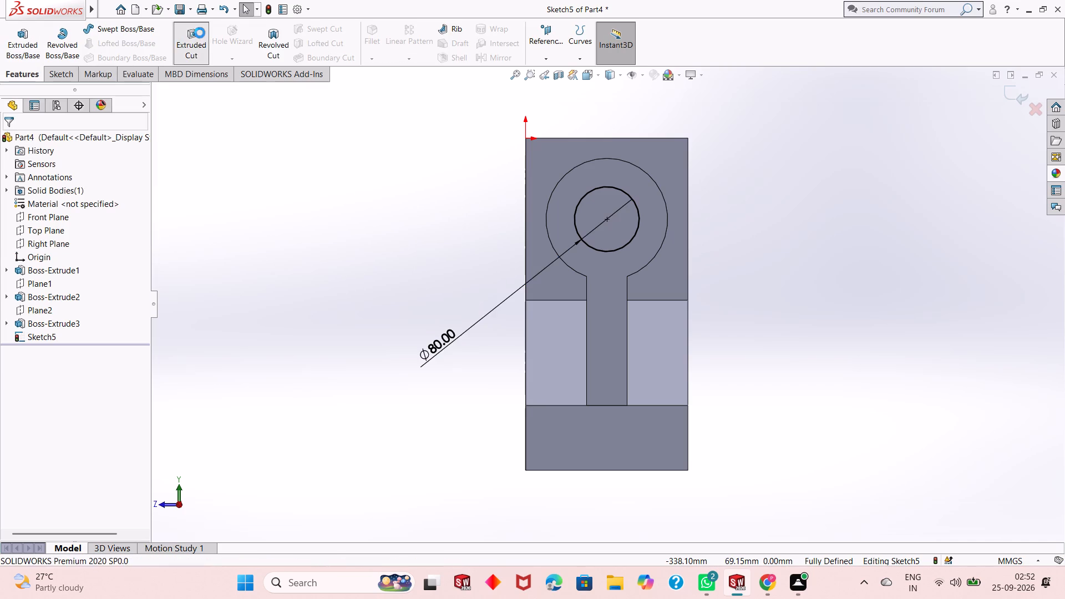
middle_drag(455, 200, 523, 233)
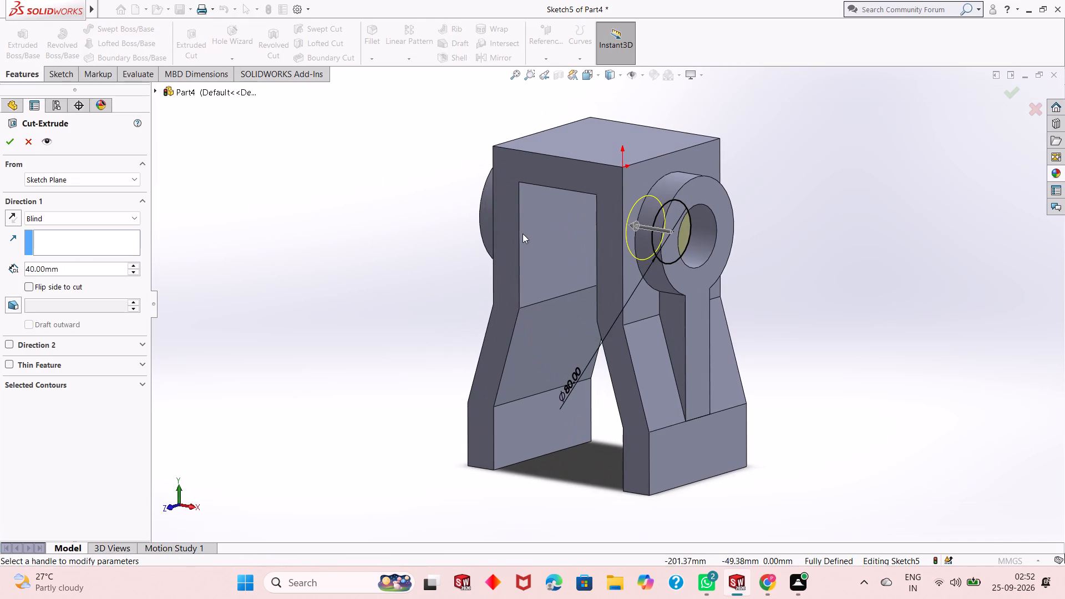
click(57, 217)
click(62, 240)
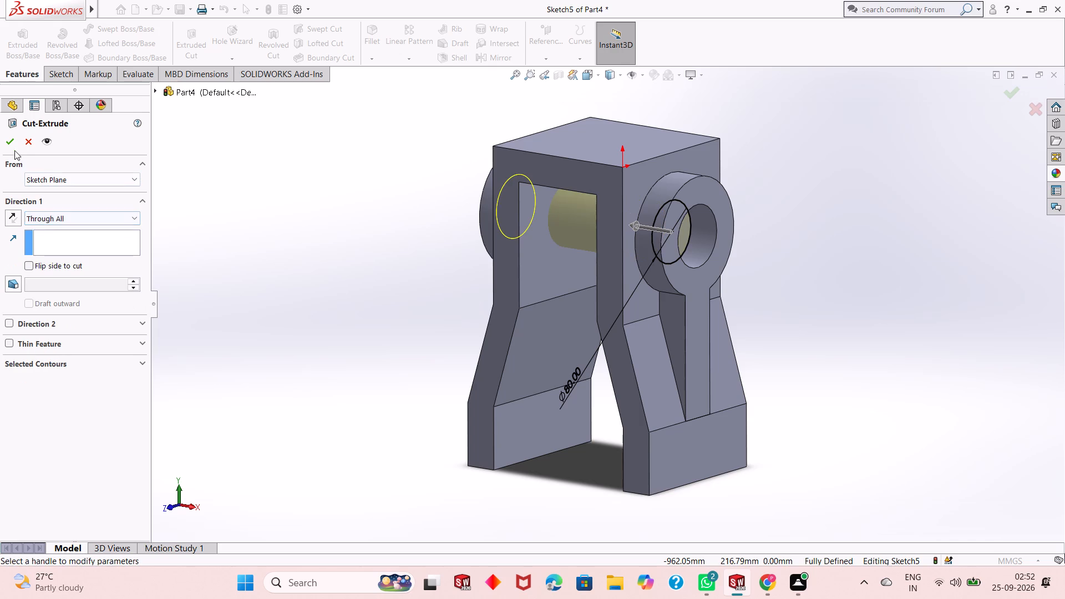
click(14, 148)
key(Escape)
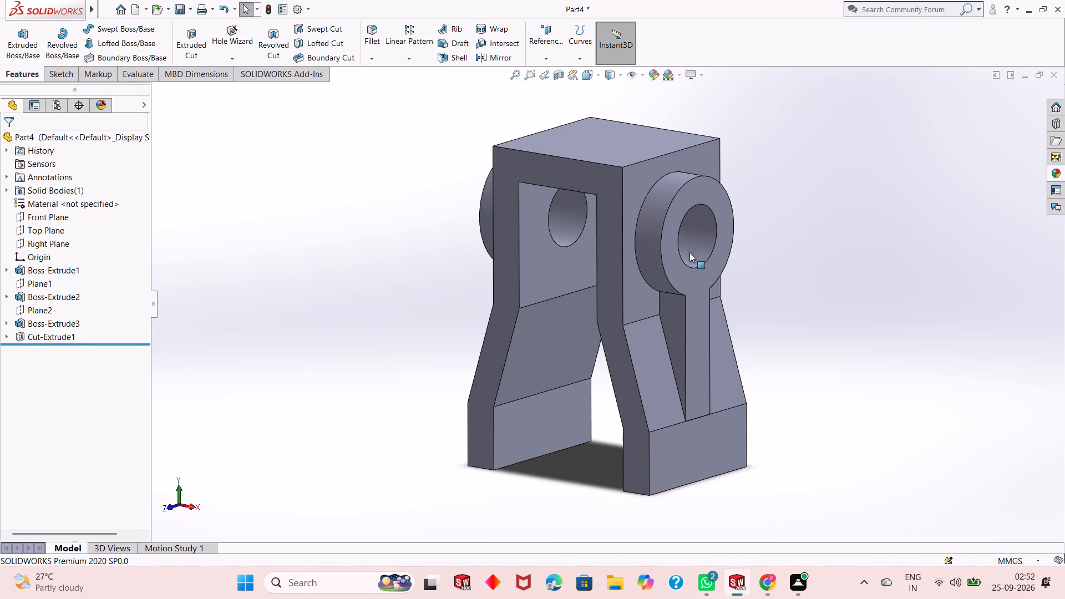
Examine the finished part from both sides and the front, checking the bosses, ribs and through hole.
middle_drag(805, 307, 670, 299)
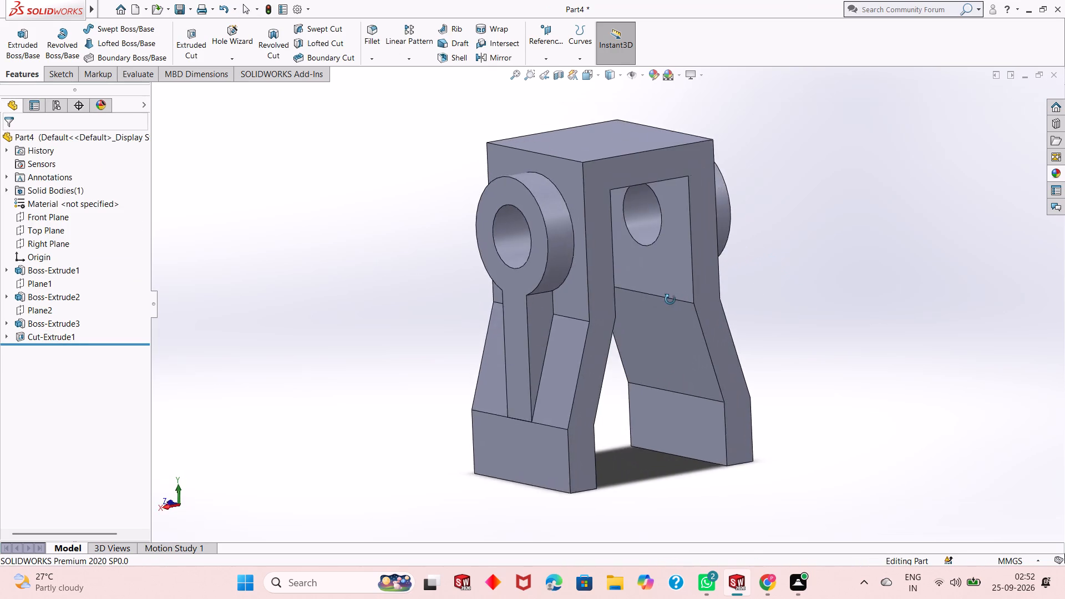
middle_drag(670, 299, 512, 333)
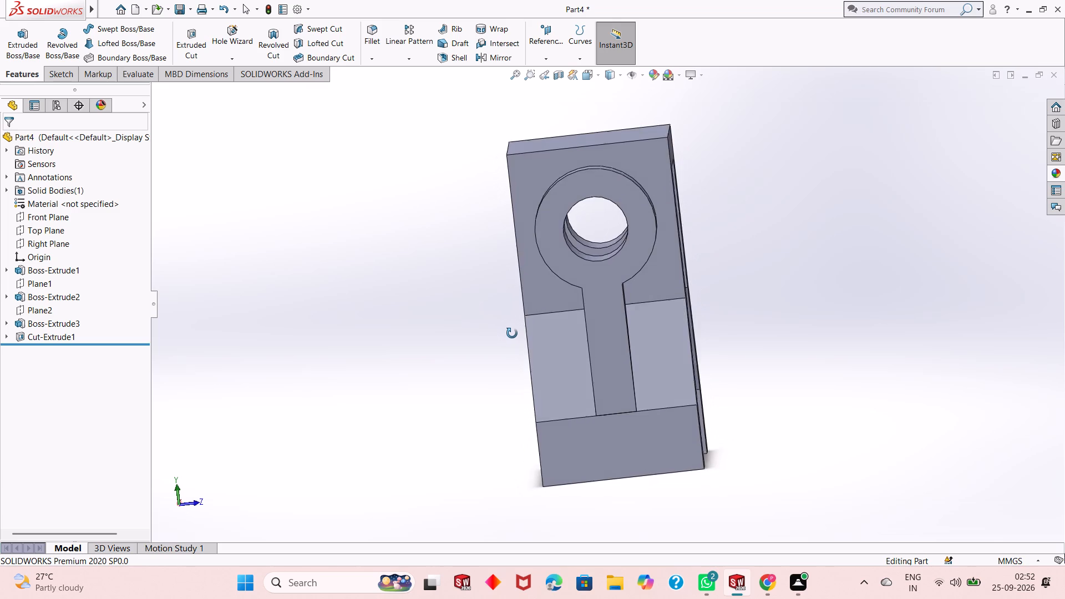
middle_drag(512, 333, 764, 304)
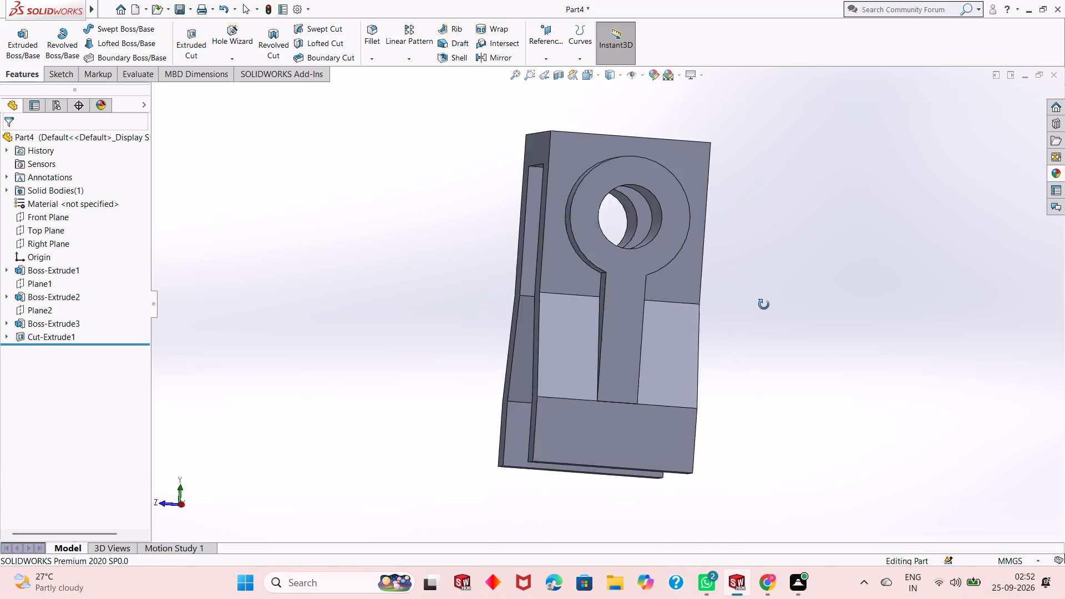
middle_drag(764, 304, 526, 303)
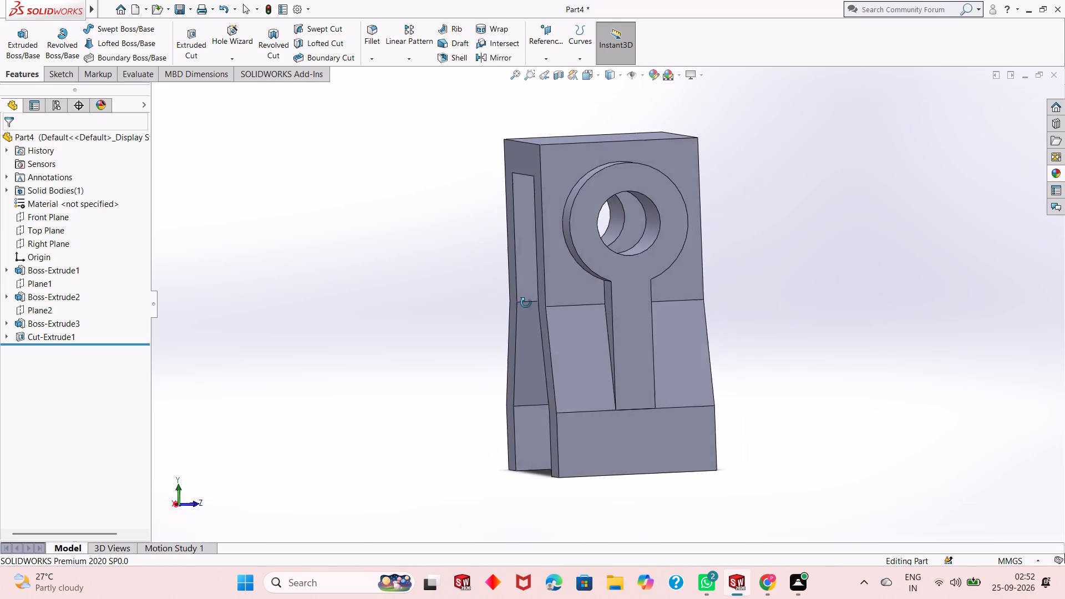
middle_drag(526, 303, 763, 280)
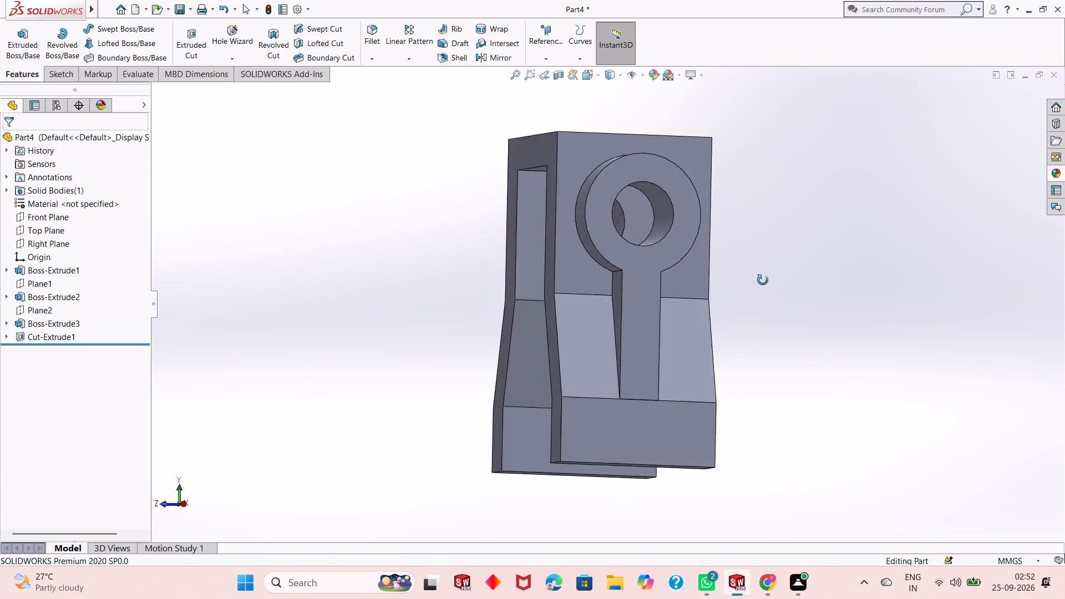
middle_drag(763, 280, 608, 297)
scroll(608, 281, up, 1)
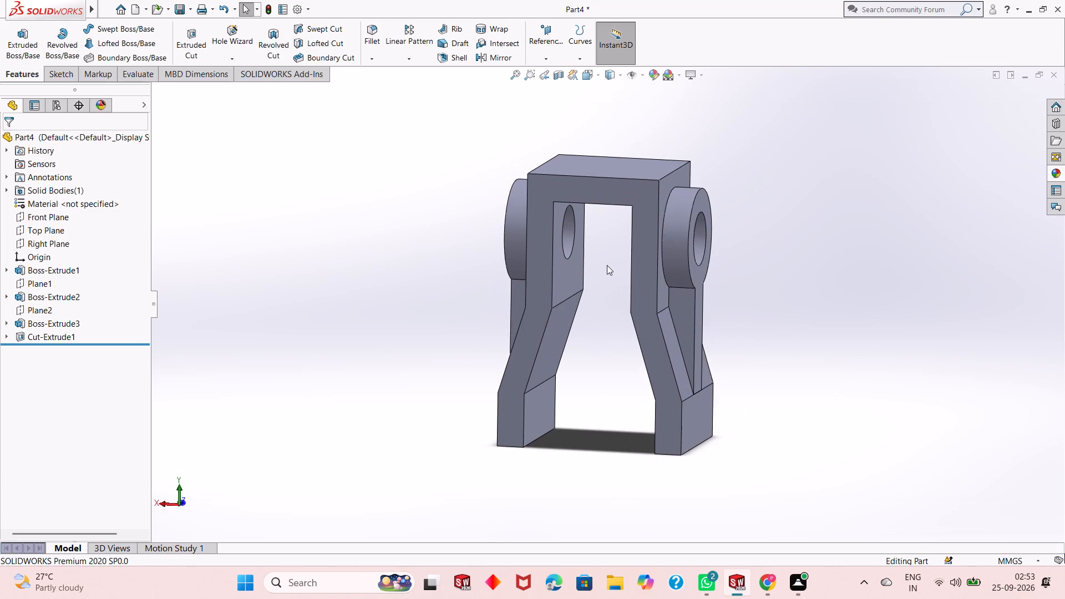
scroll(775, 186, down, 1)
scroll(708, 287, up, 1)
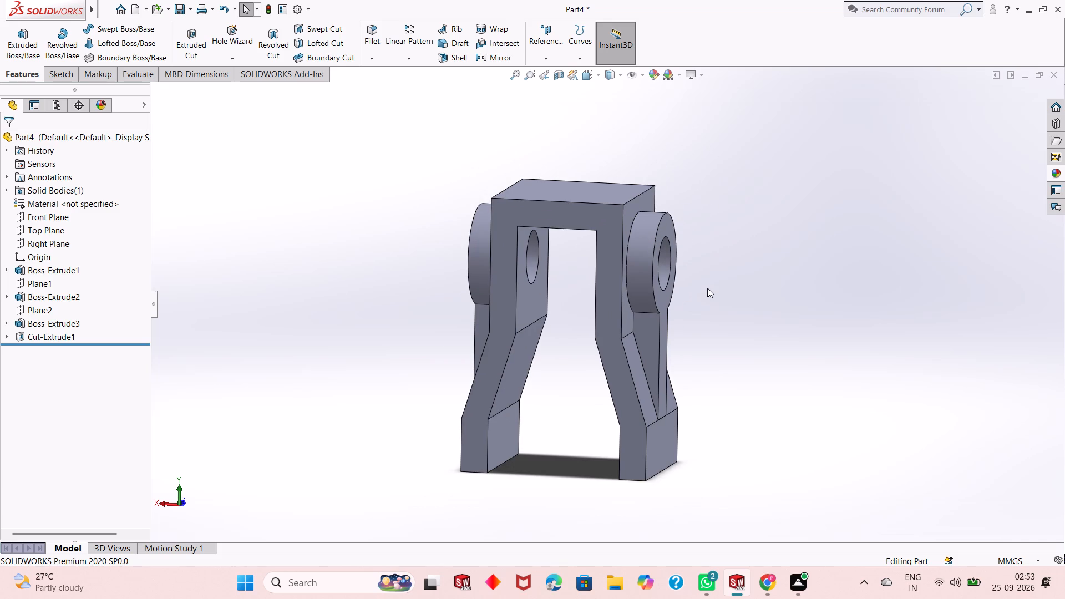
scroll(661, 341, up, 1)
scroll(706, 282, down, 1)
middle_drag(679, 303, 691, 273)
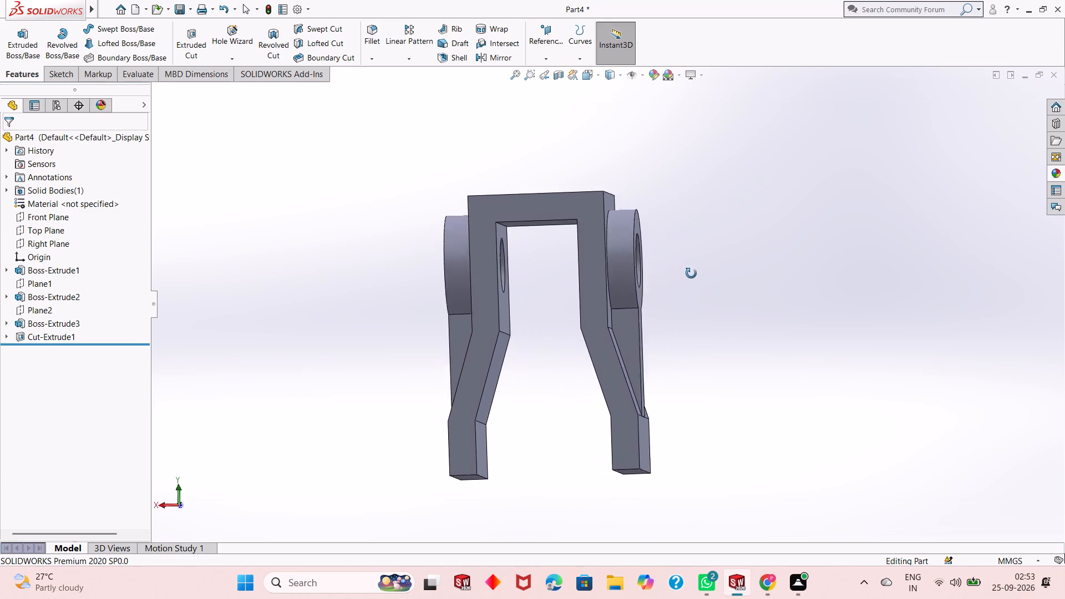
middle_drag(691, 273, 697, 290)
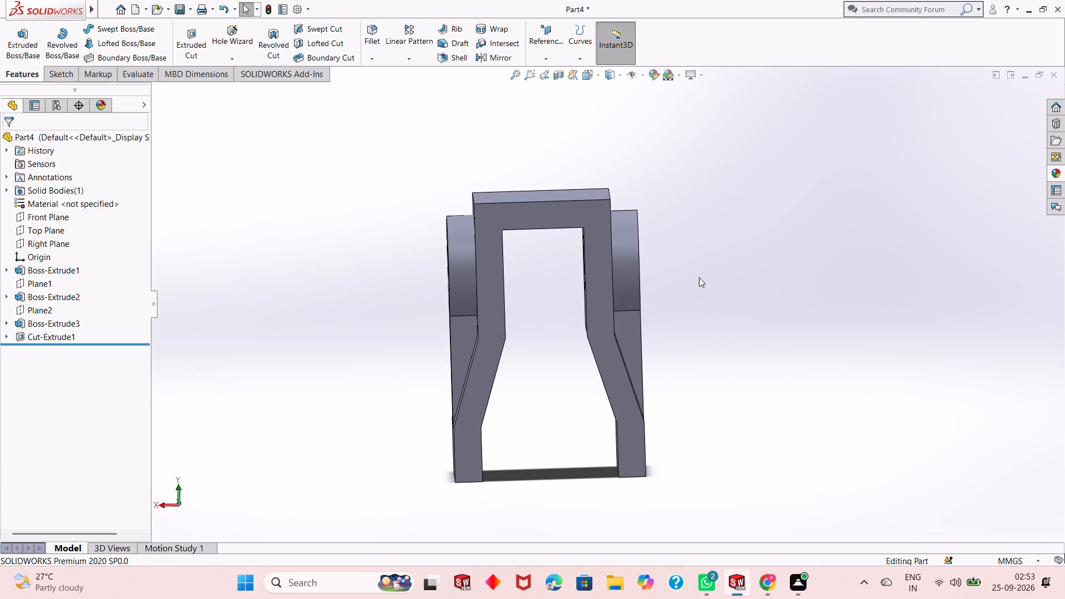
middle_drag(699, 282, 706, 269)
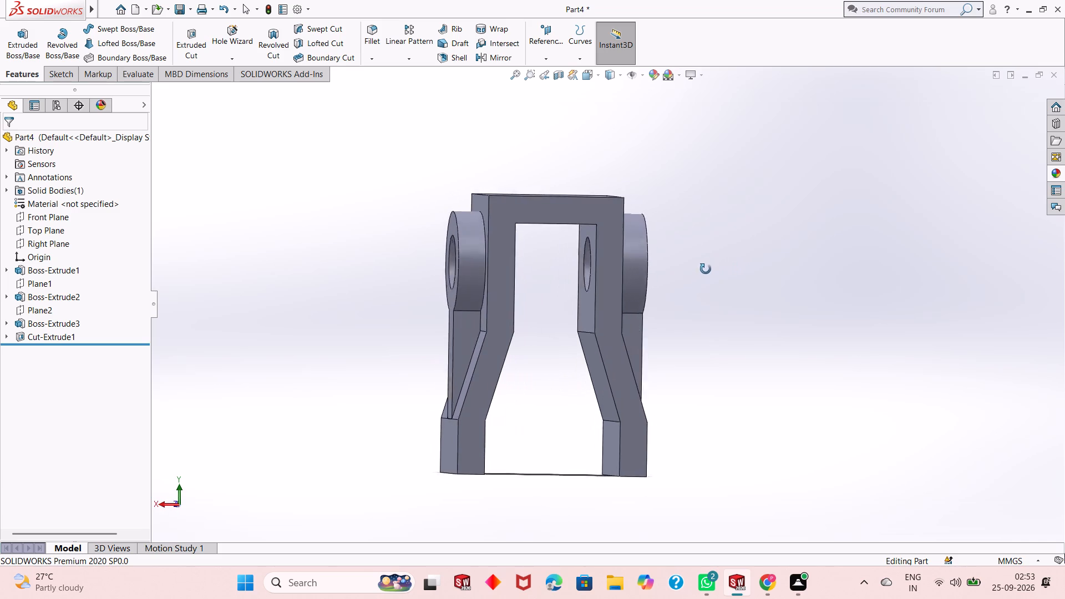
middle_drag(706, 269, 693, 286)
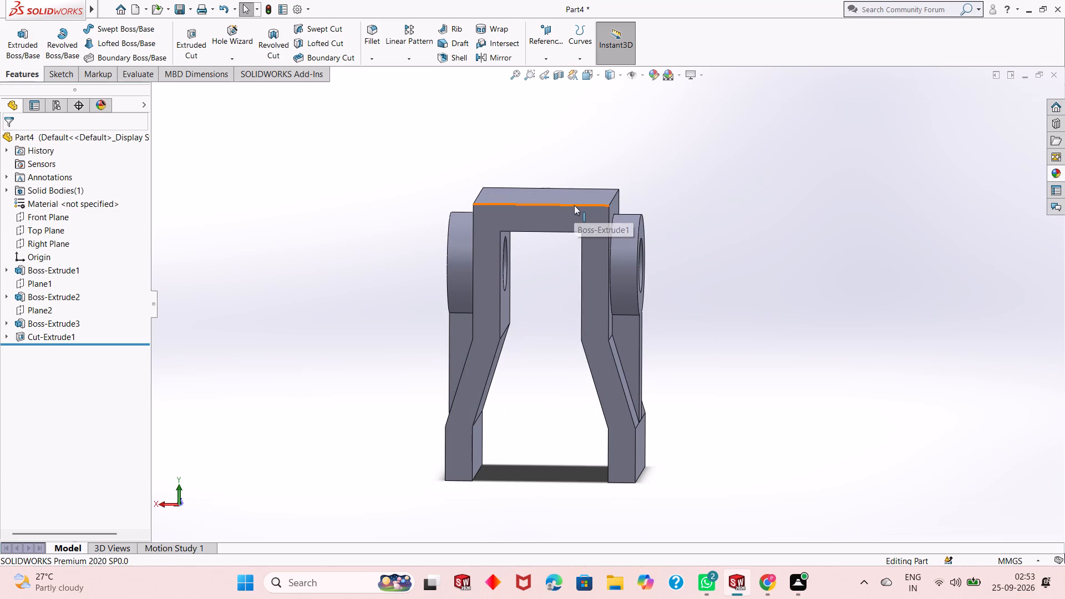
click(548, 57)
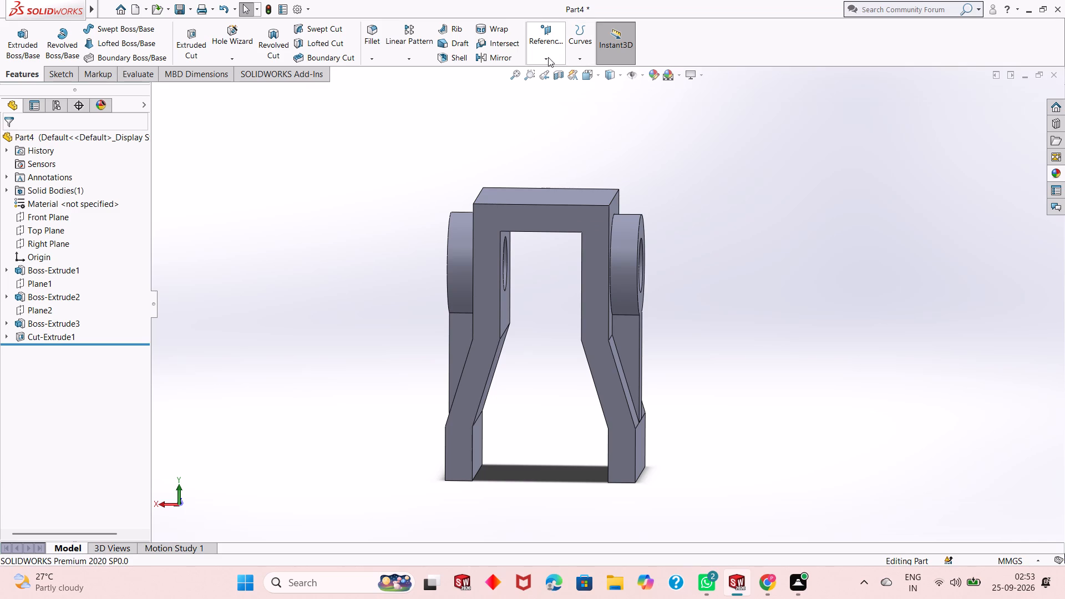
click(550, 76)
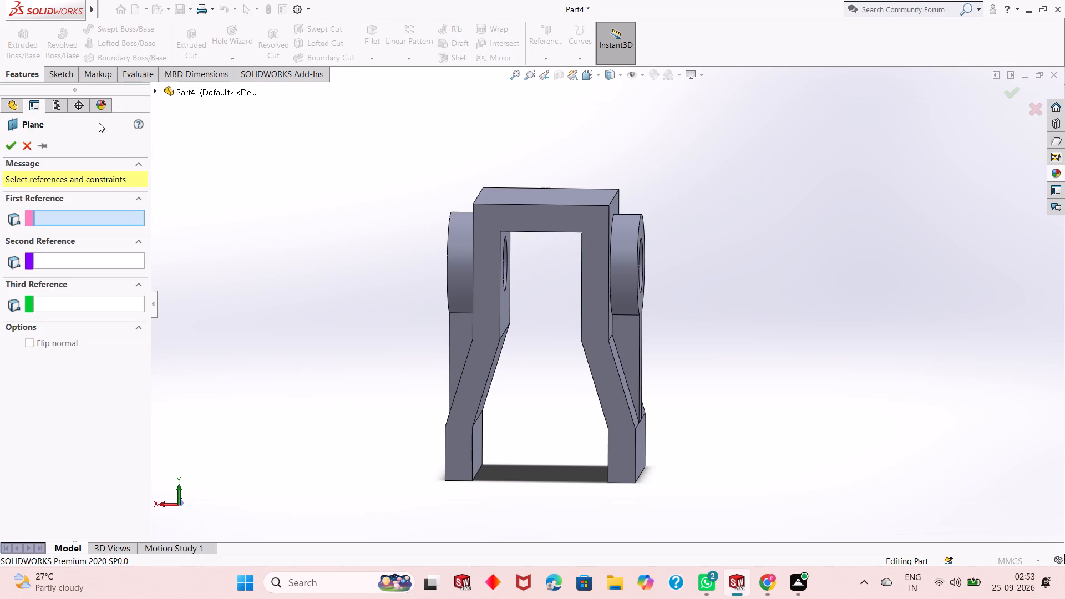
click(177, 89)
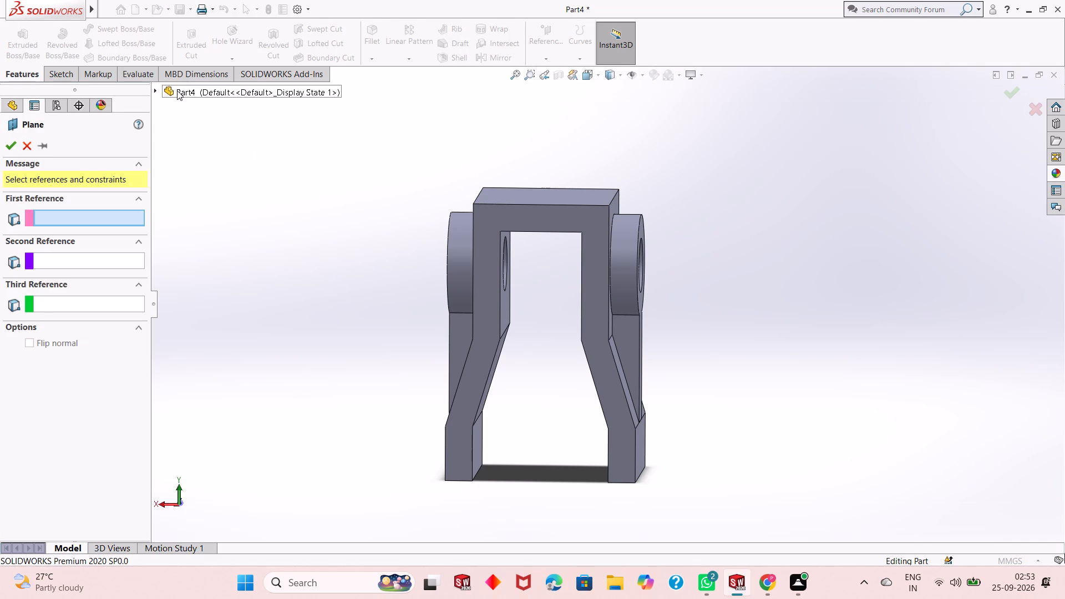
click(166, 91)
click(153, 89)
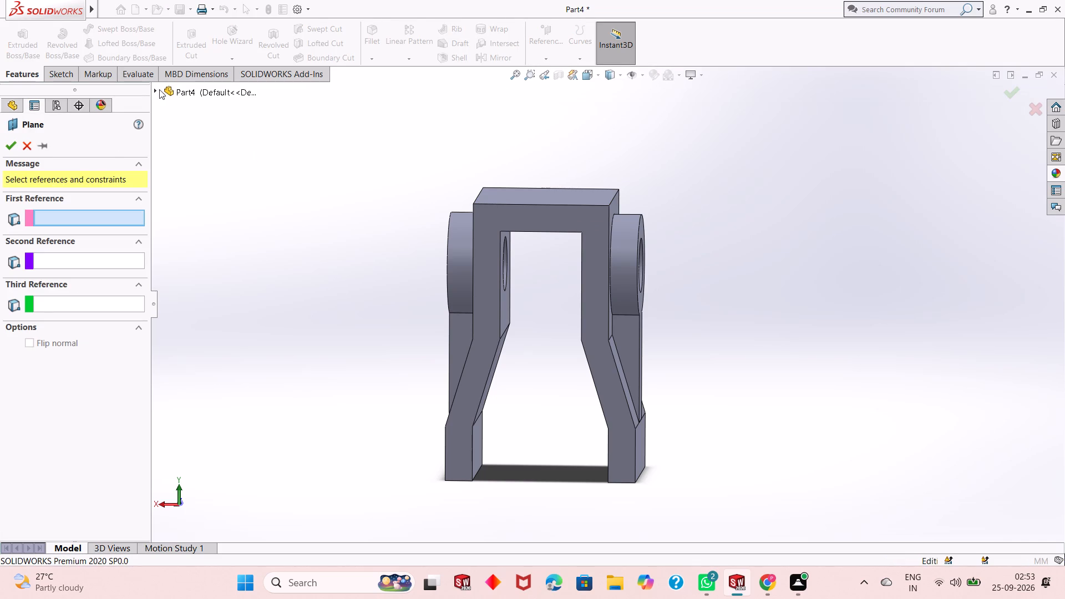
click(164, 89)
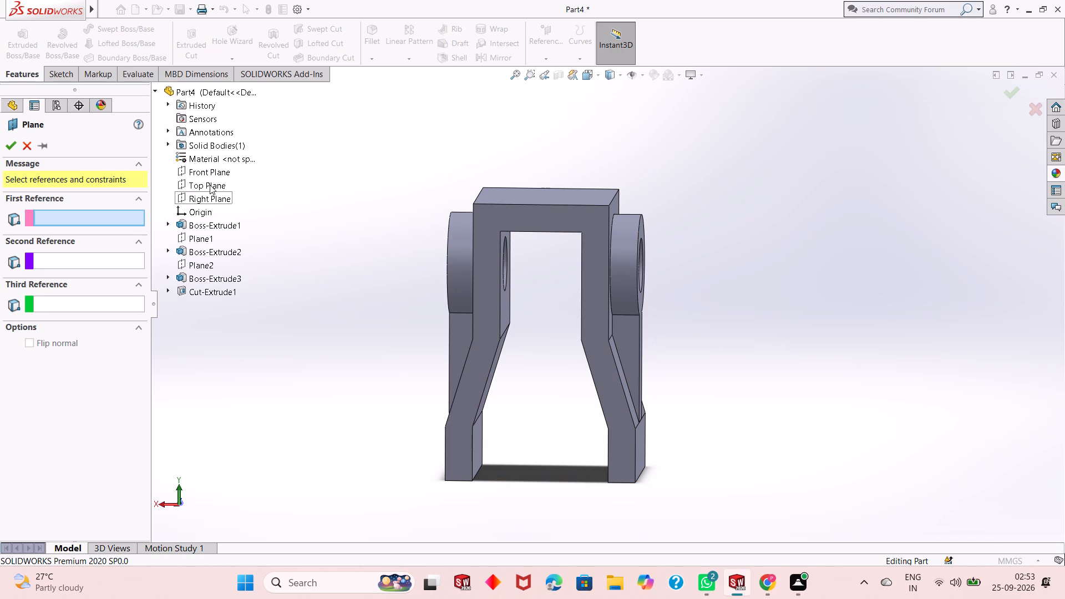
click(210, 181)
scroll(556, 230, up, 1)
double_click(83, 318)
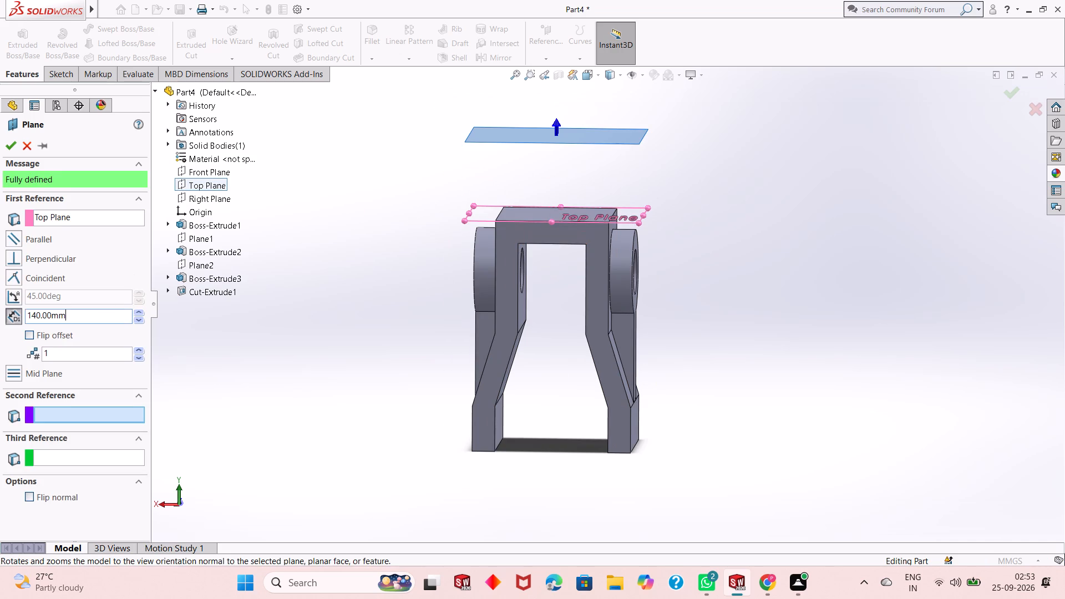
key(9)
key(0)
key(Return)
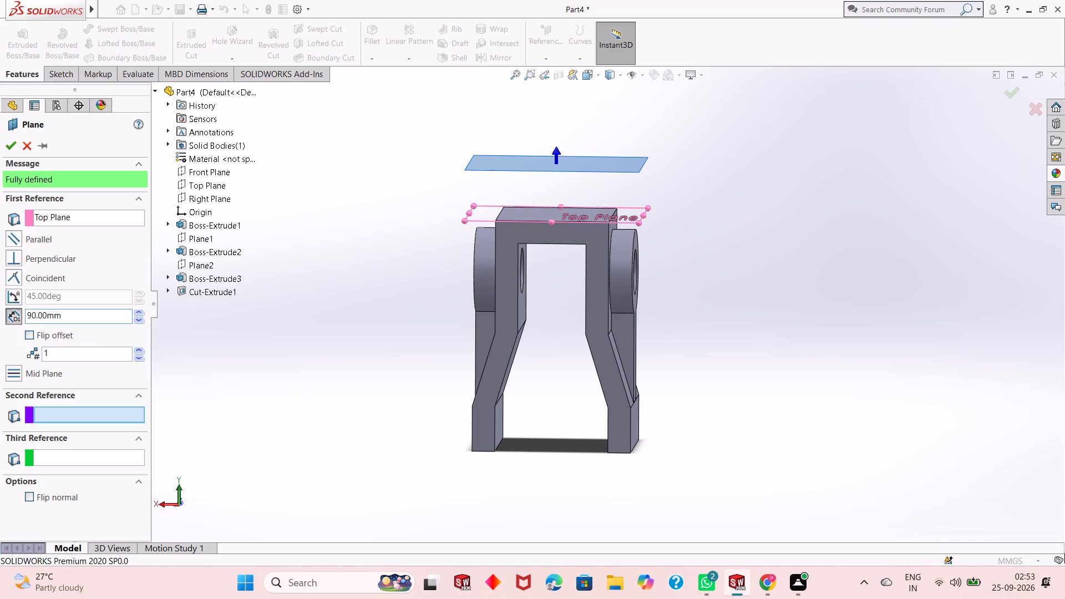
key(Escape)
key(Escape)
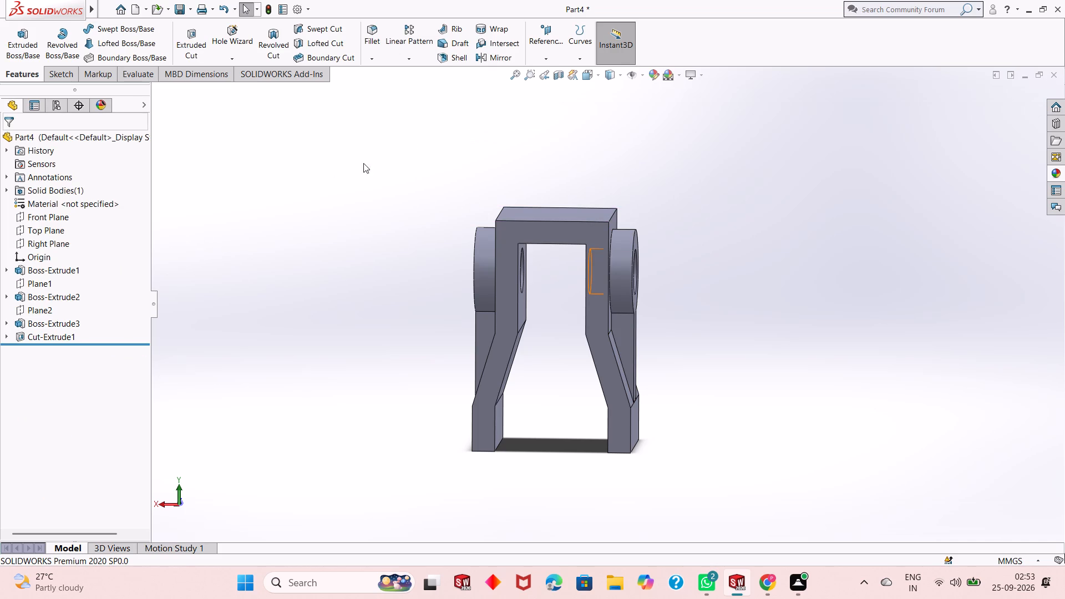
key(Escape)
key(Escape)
Create a reference plane offset 100 mm from the Front Plane, with the offset flipped so it passes through the body's mid-depth.
click(559, 57)
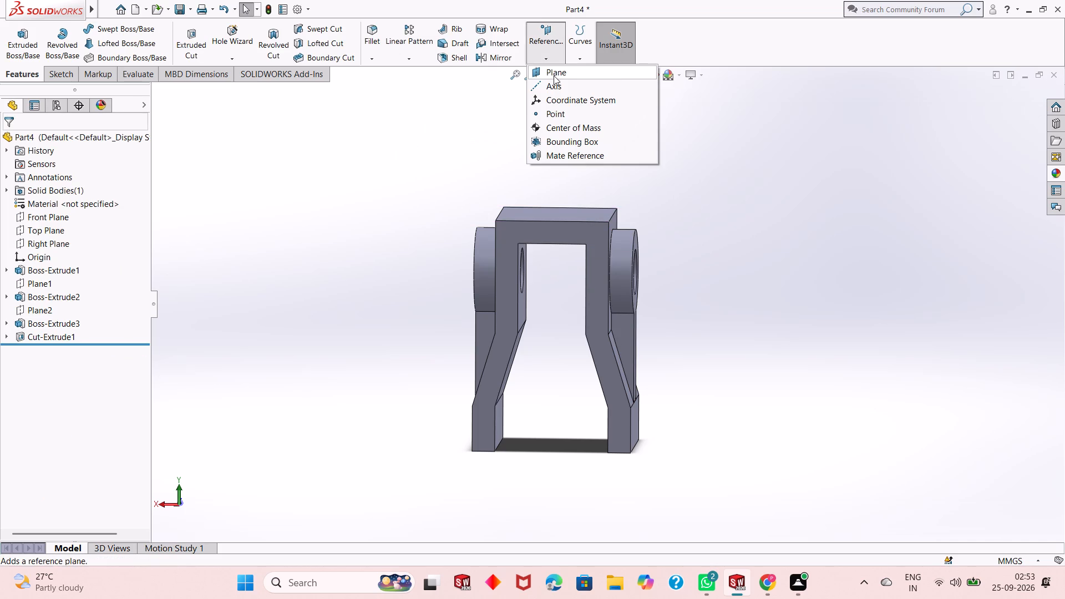
click(554, 75)
click(186, 94)
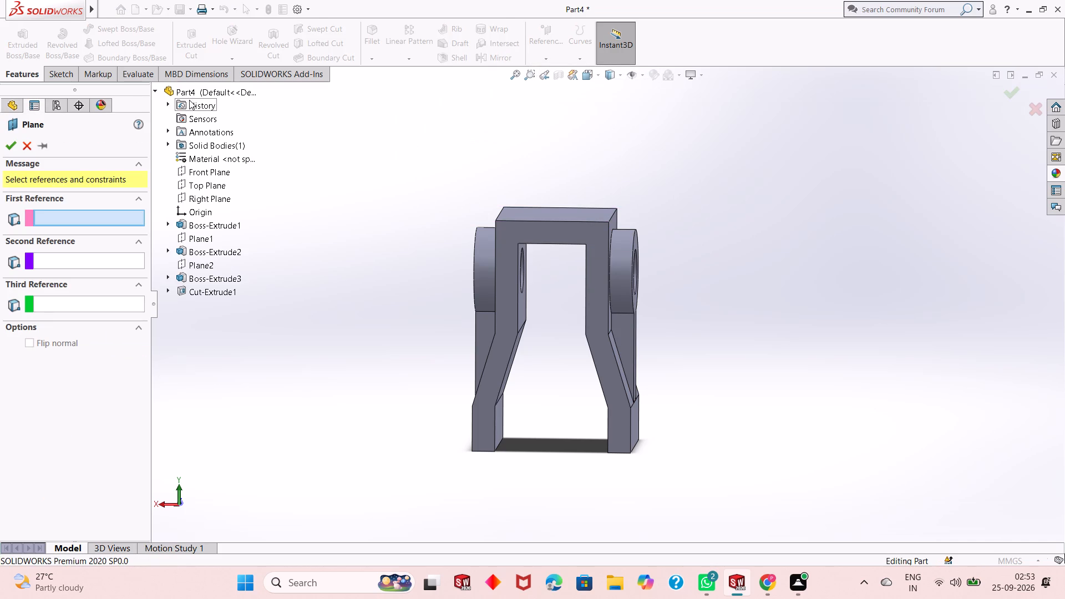
click(199, 171)
middle_drag(703, 283, 670, 283)
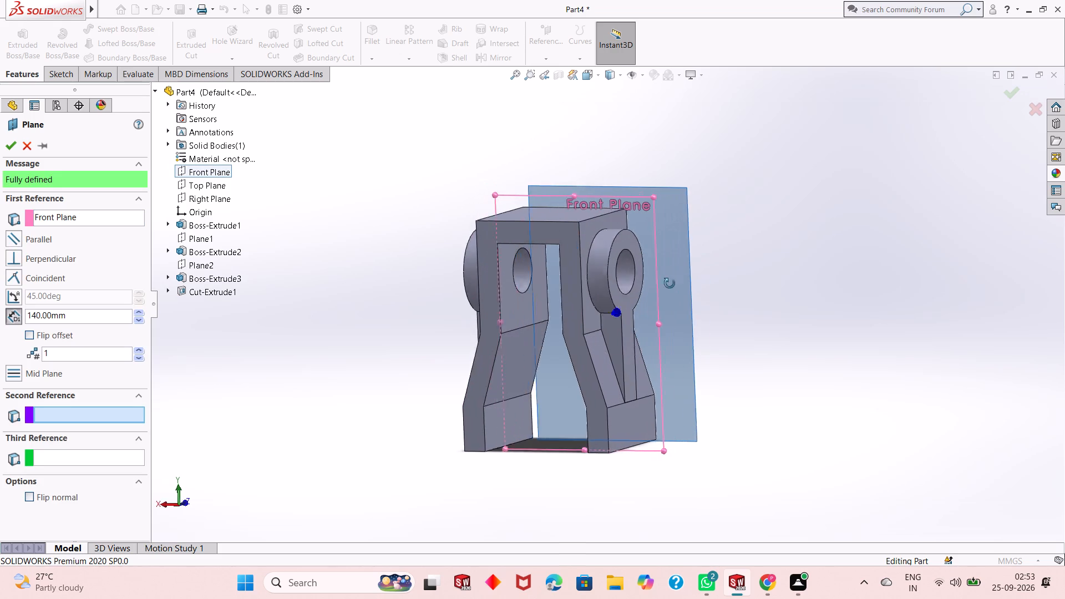
middle_drag(670, 283, 643, 283)
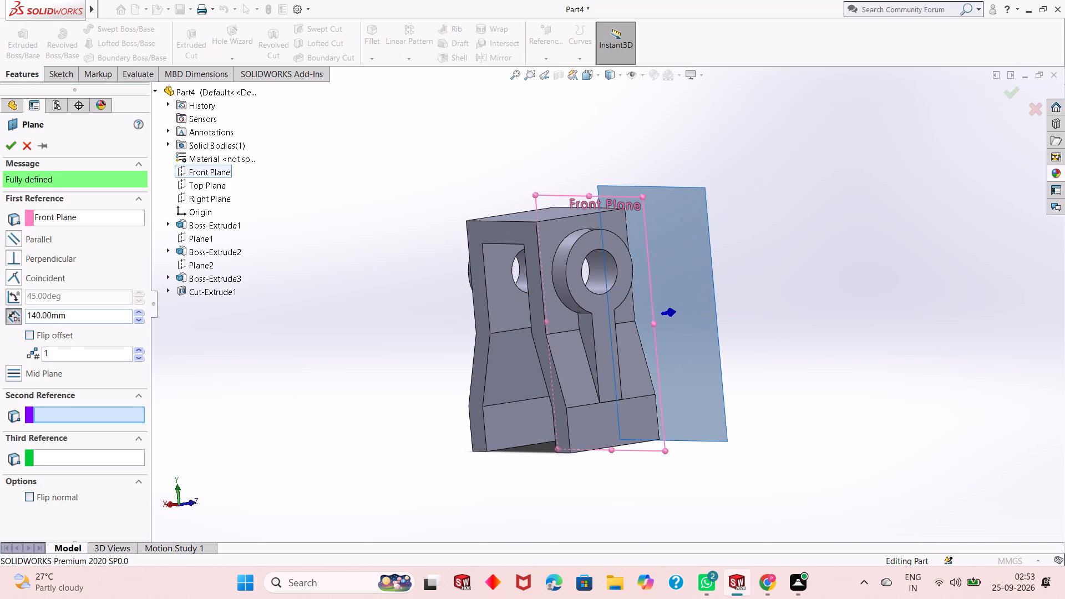
double_click(67, 314)
key(0)
key(Return)
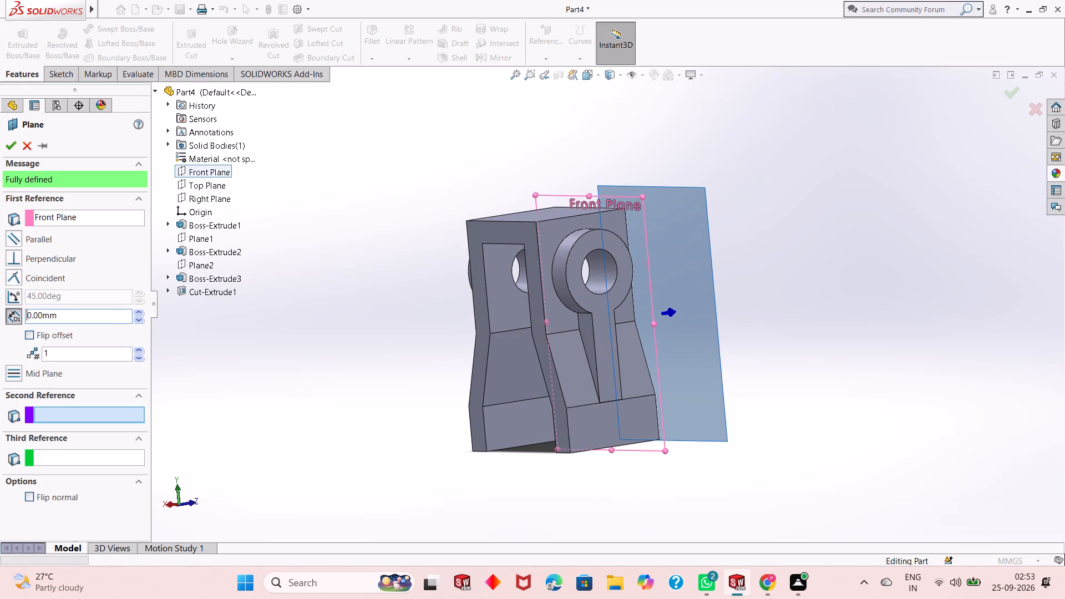
click(29, 337)
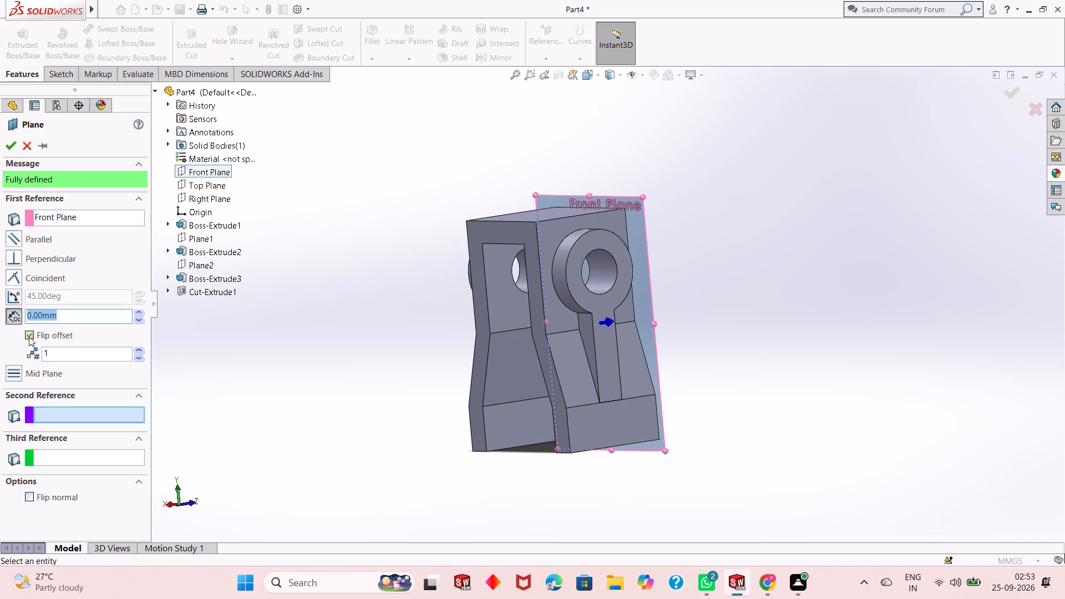
text(100)
key(Return)
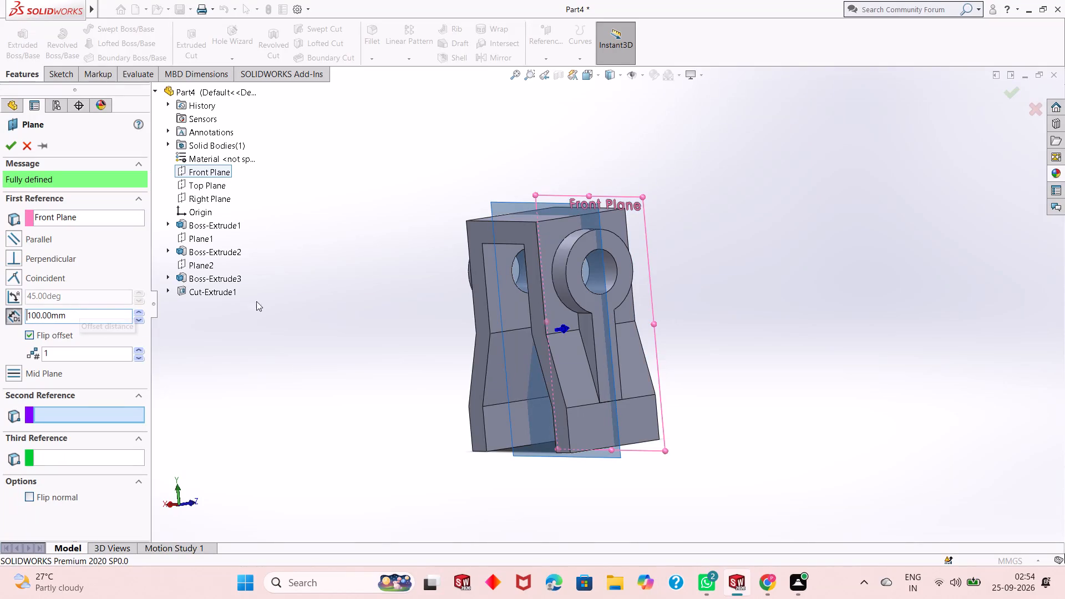
middle_drag(746, 263, 723, 281)
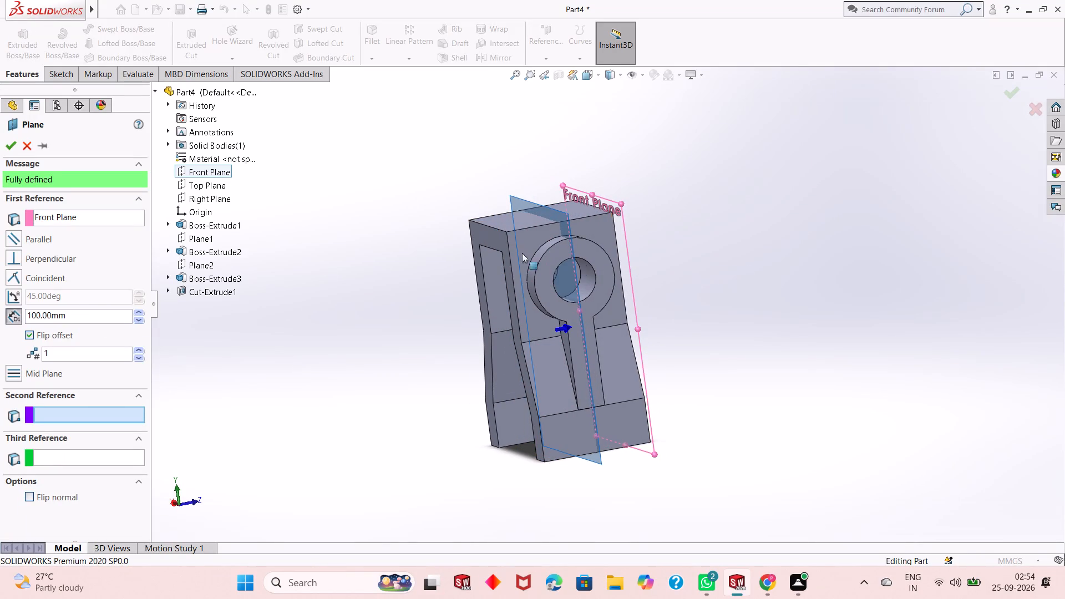
click(6, 145)
Start a sketch on the new mid-depth plane and draw a circle about 123 mm in diameter above the body's top face.
middle_drag(637, 307, 675, 272)
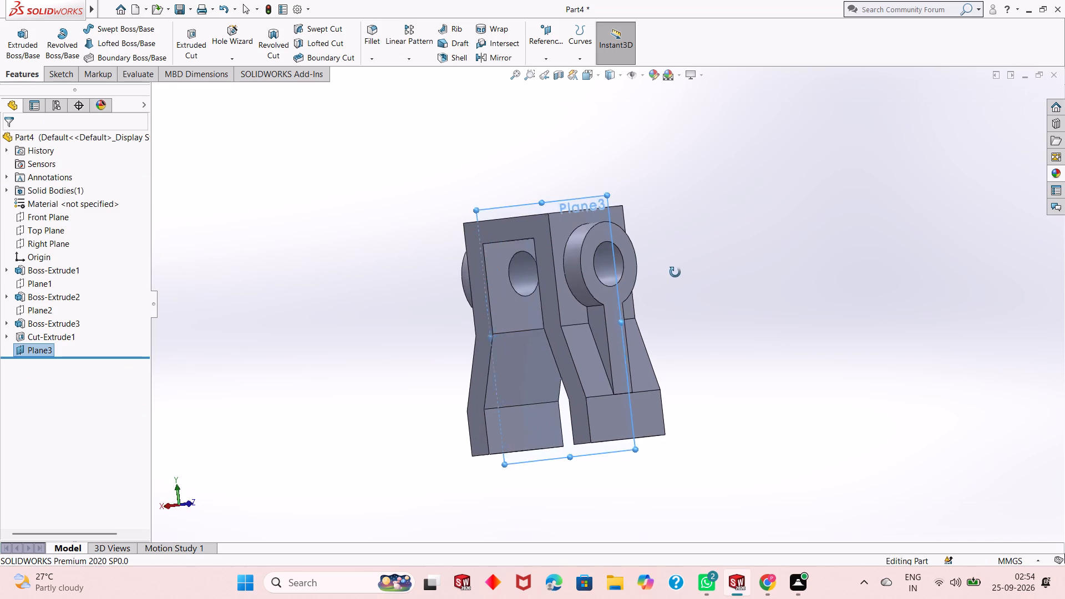
middle_drag(675, 272, 692, 294)
right_click(471, 210)
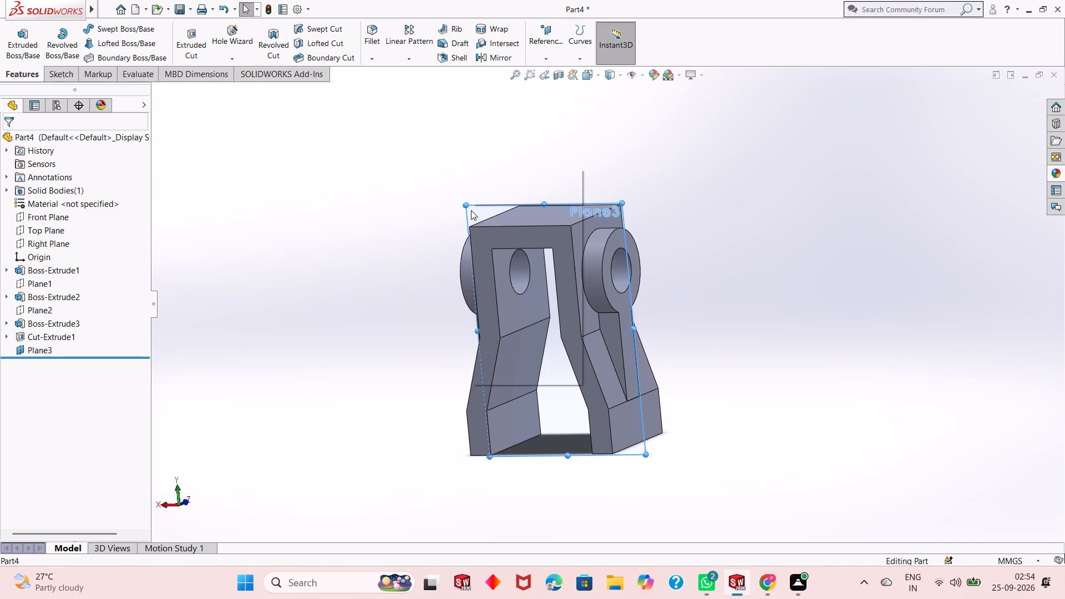
click(493, 197)
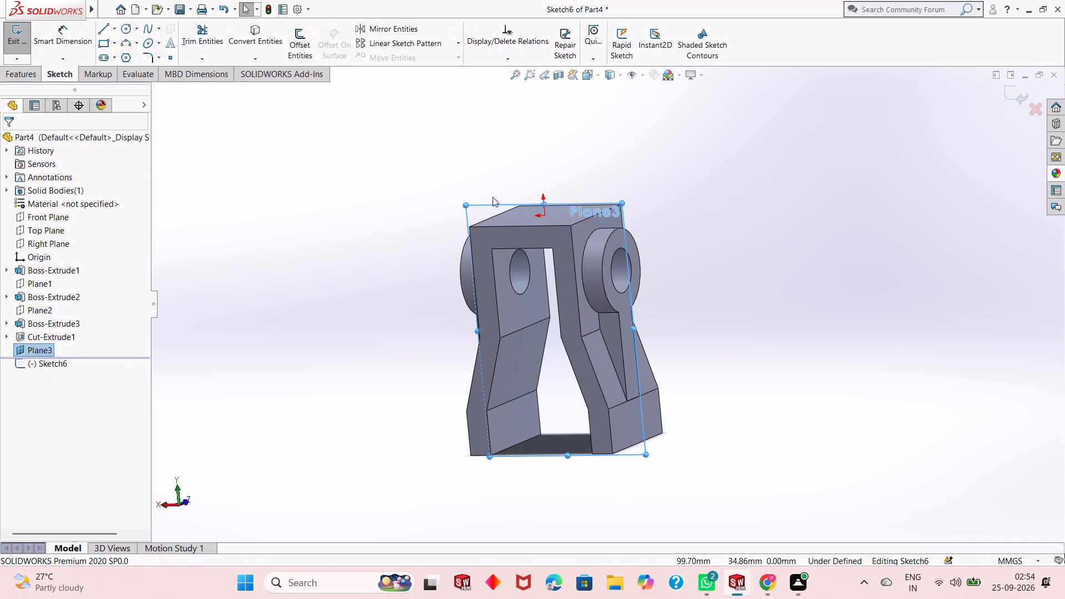
key(ctrl+8)
scroll(747, 225, up, 1)
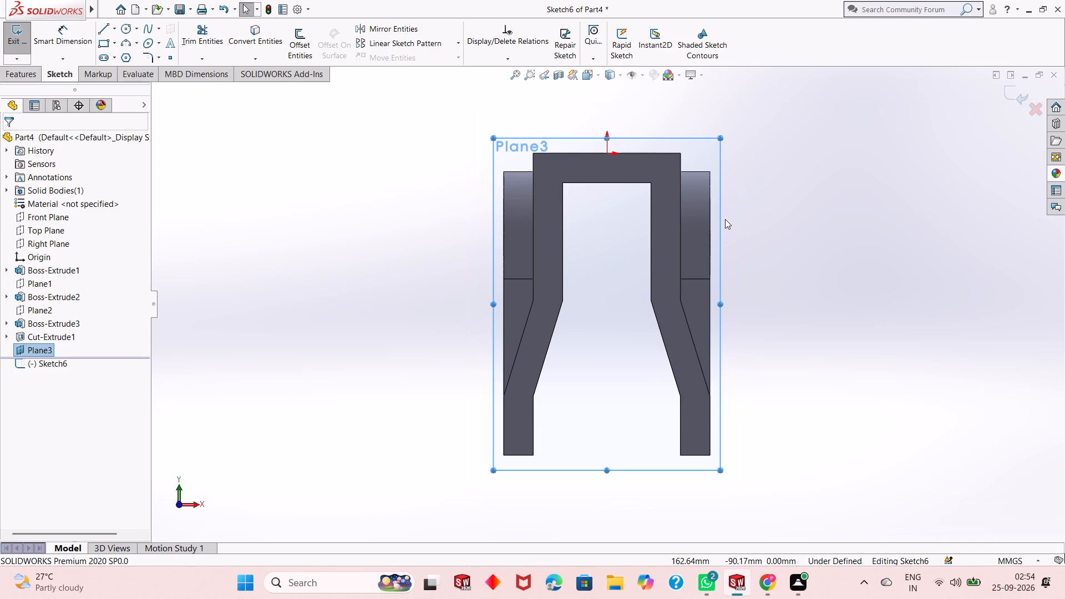
scroll(668, 161, up, 1)
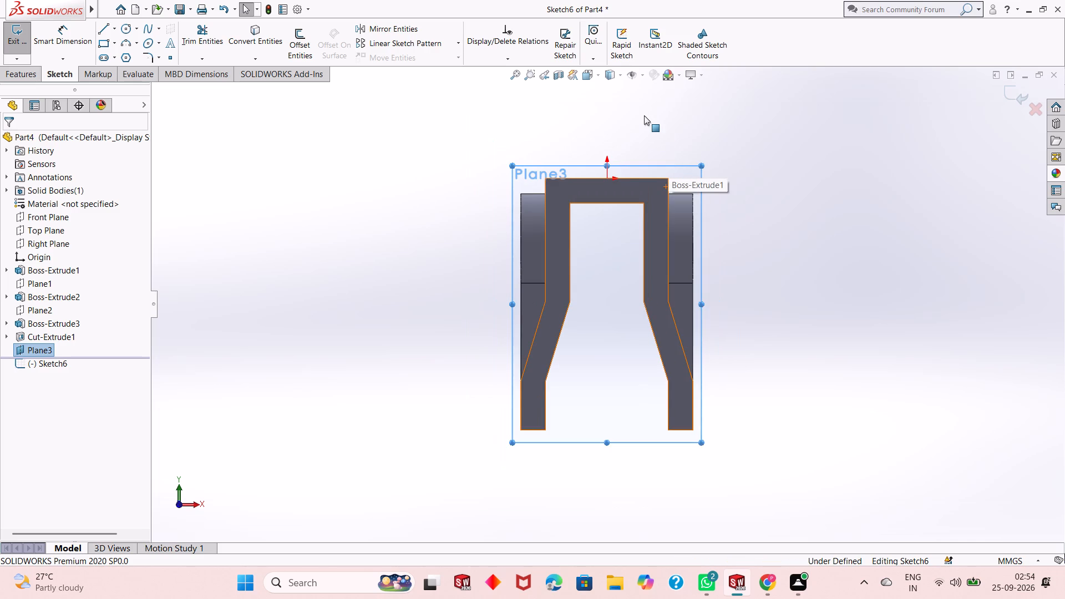
scroll(643, 115, down, 1)
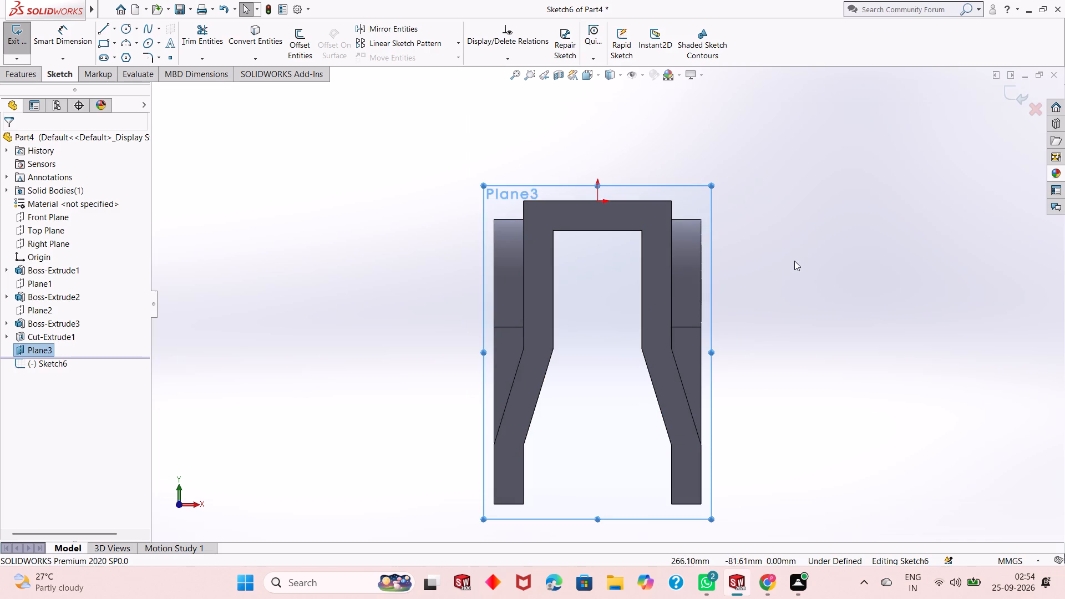
scroll(784, 280, down, 1)
scroll(586, 265, up, 1)
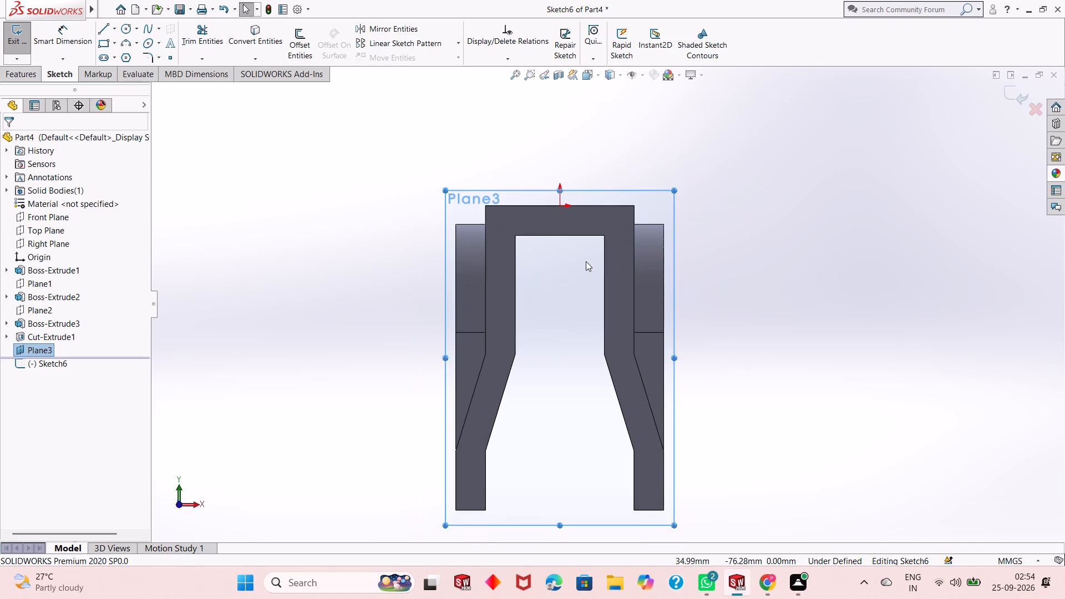
click(356, 187)
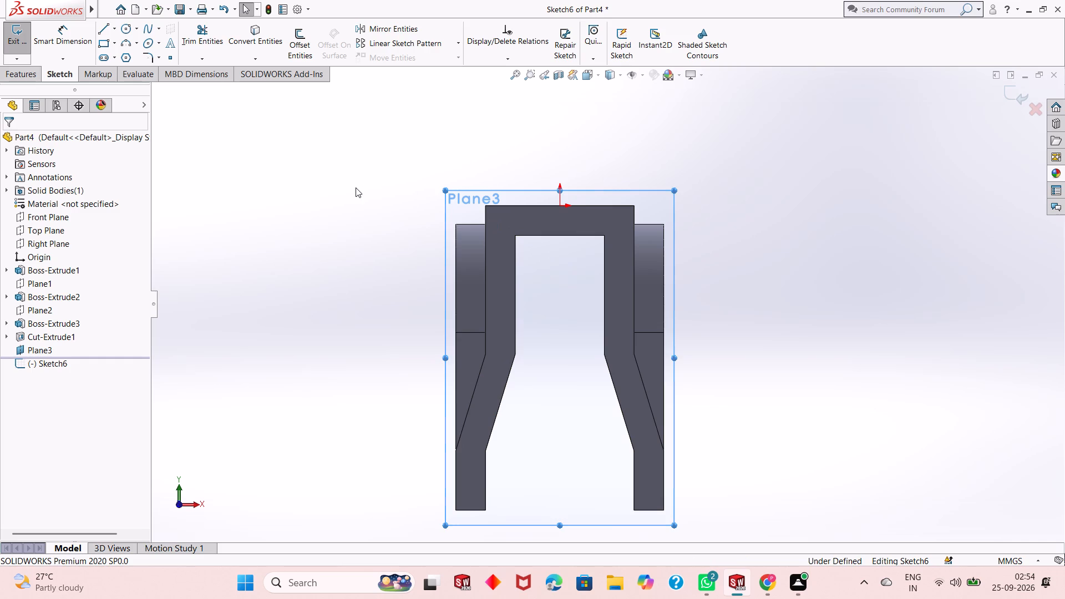
click(124, 29)
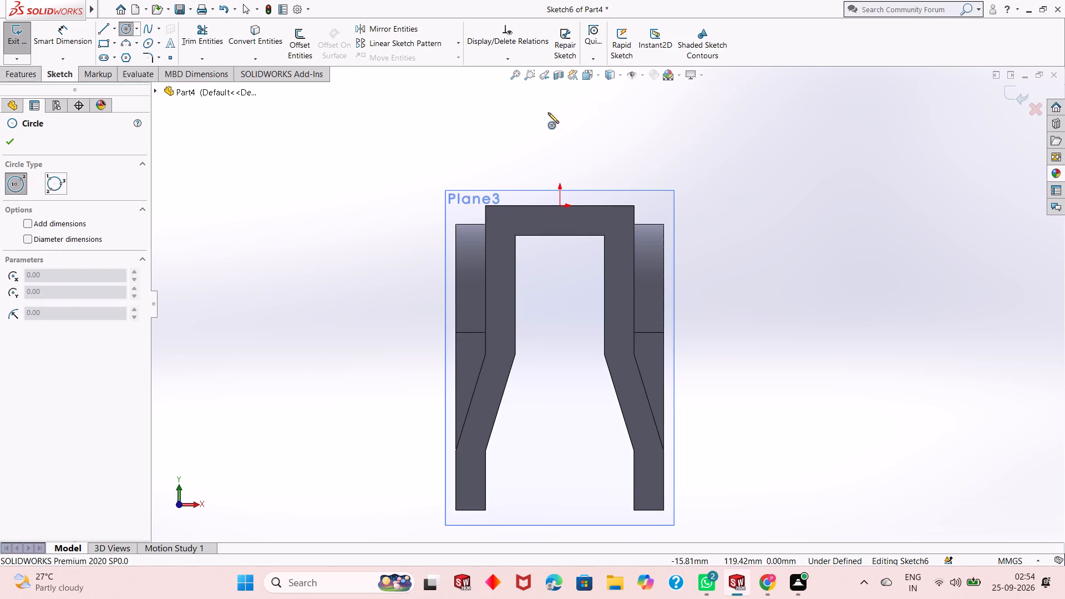
click(546, 106)
click(569, 145)
key(Escape)
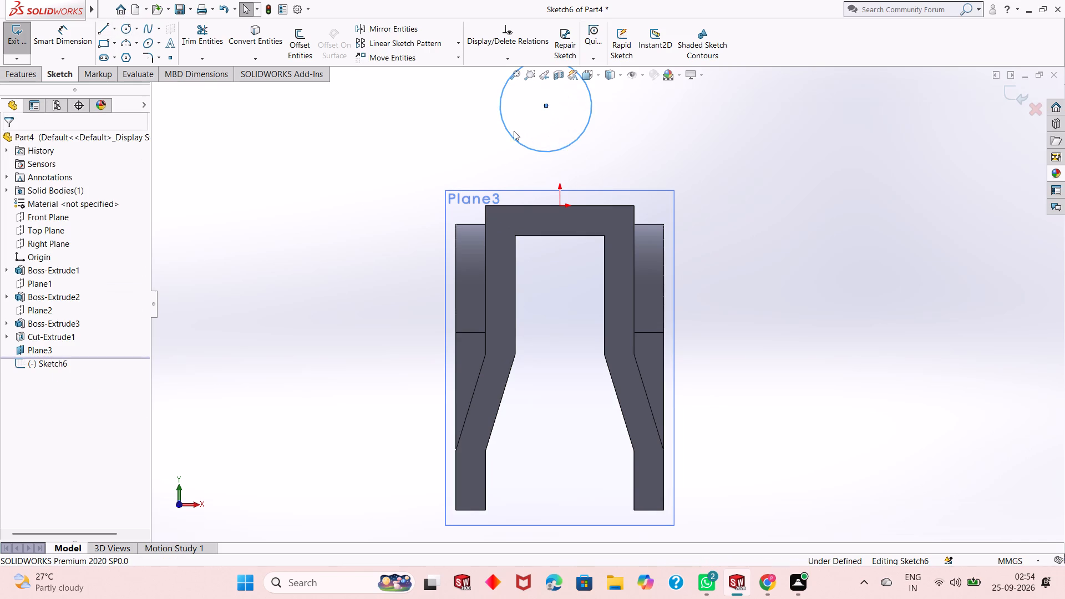
Dimension the new circle's diameter as 200 mm.
scroll(574, 153, up, 2)
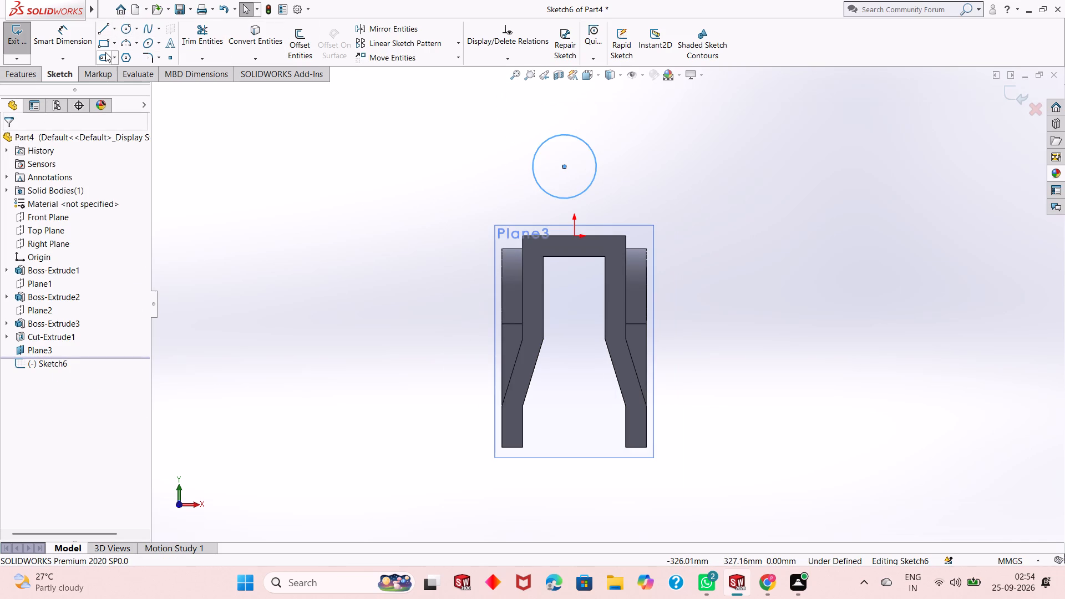
click(73, 43)
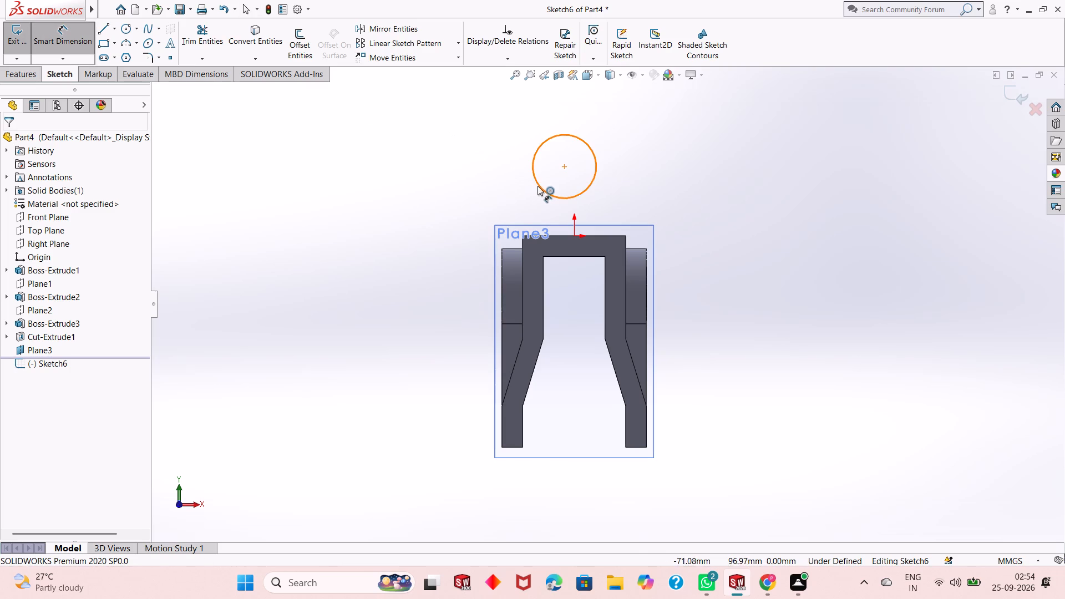
click(538, 186)
click(450, 270)
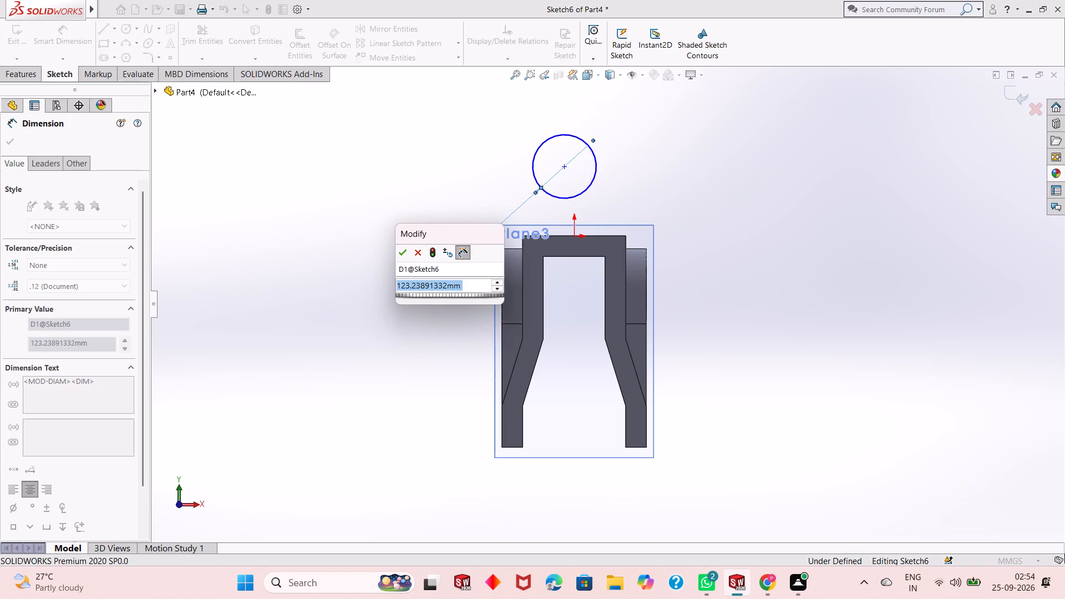
text(200)
key(Return)
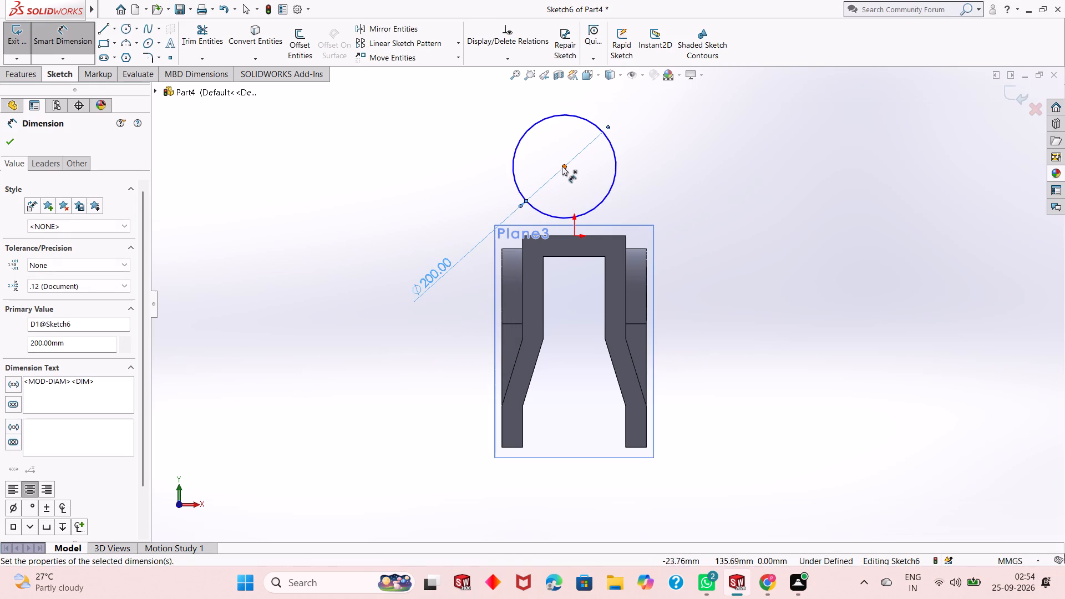
Dimension the 200 mm circle's centre 90 mm vertically above the origin.
click(565, 166)
click(577, 237)
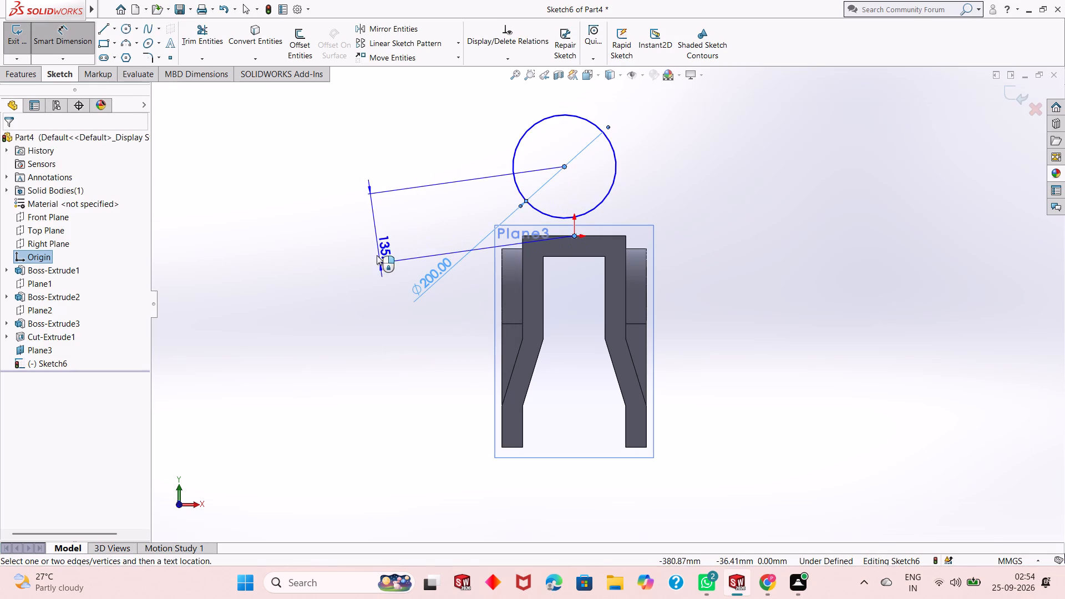
click(422, 214)
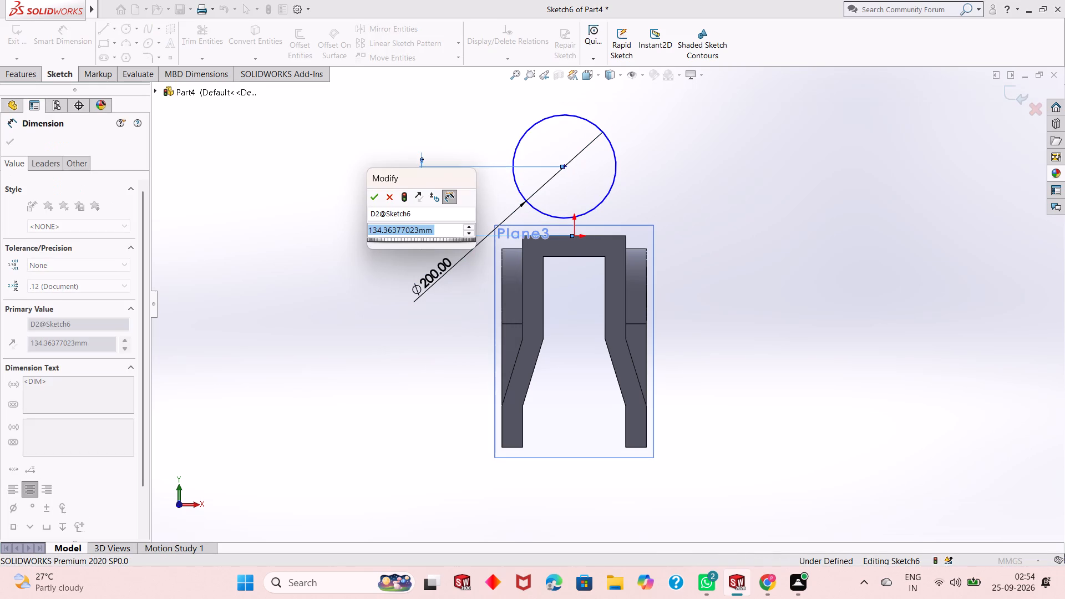
text(90)
key(Return)
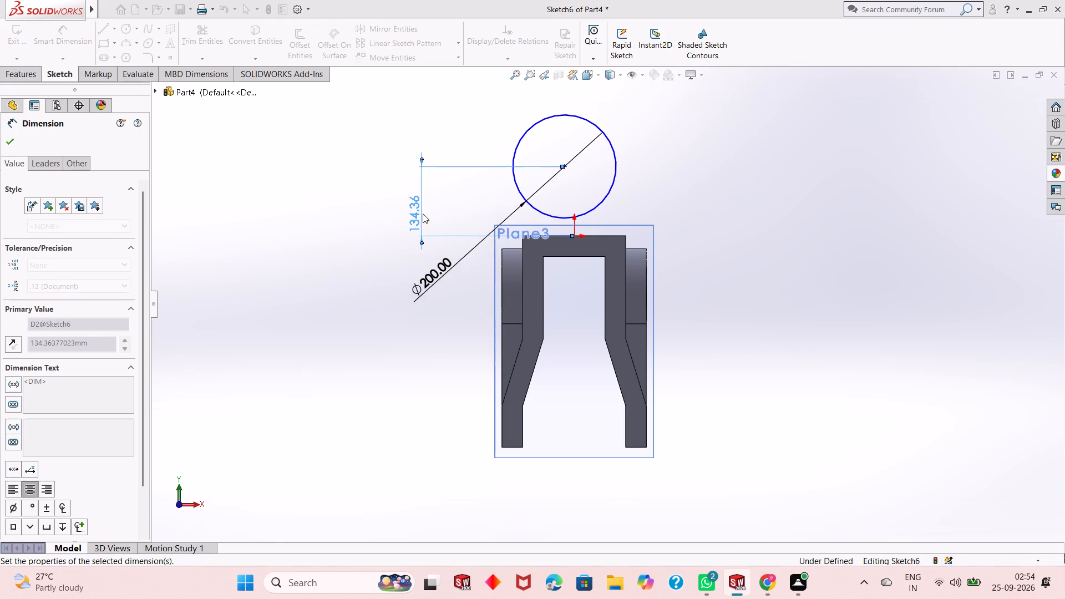
Dimension the horizontal distance between the circle's centre and the origin as 0 mm, and leave the dimension tool.
scroll(612, 247, down, 3)
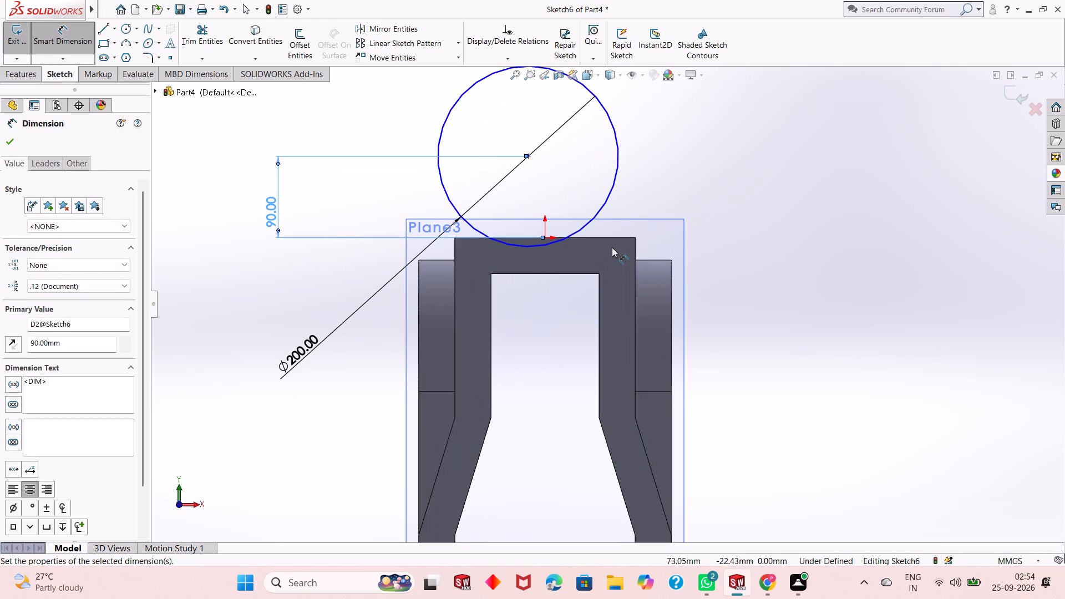
scroll(573, 240, down, 1)
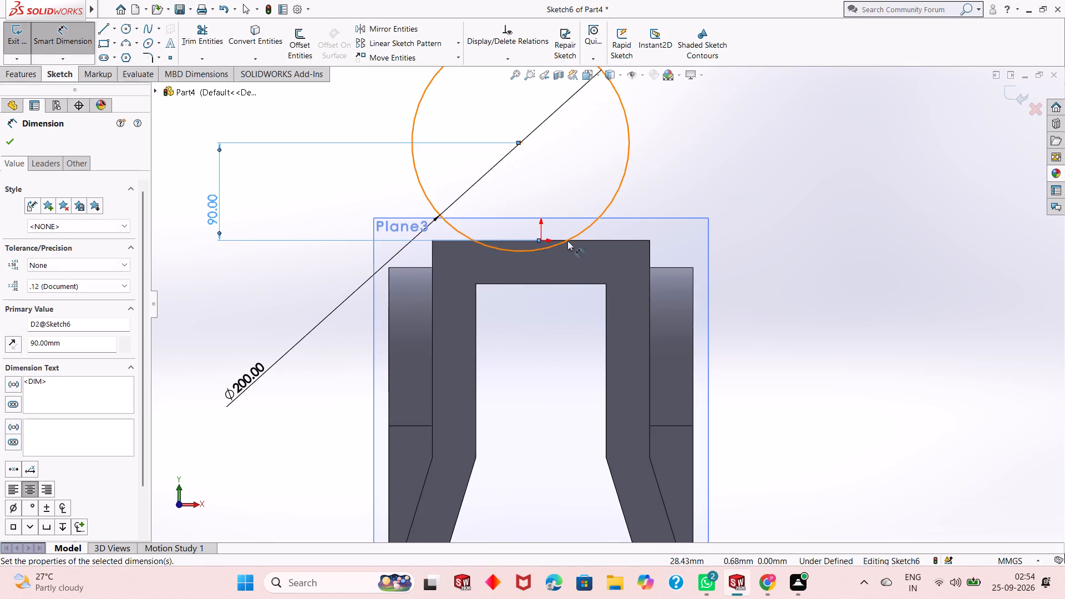
scroll(541, 260, up, 1)
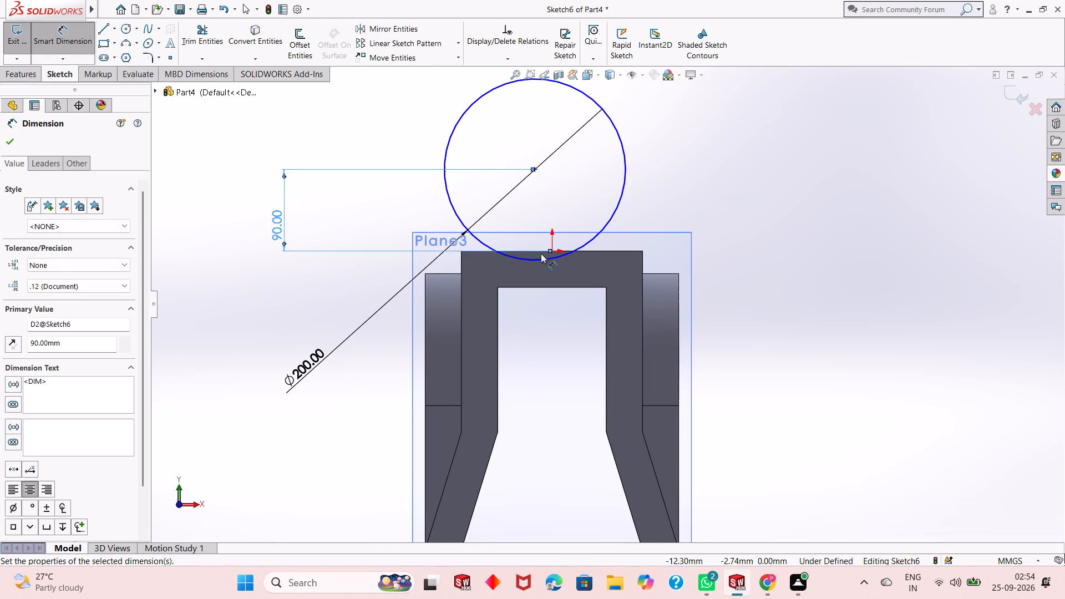
click(536, 170)
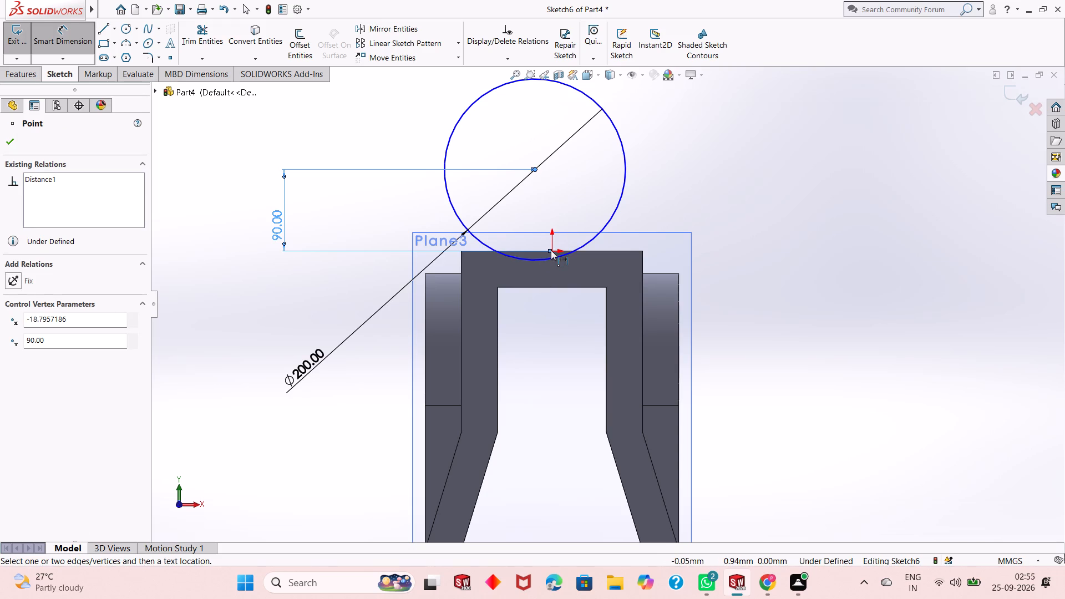
click(554, 250)
click(537, 353)
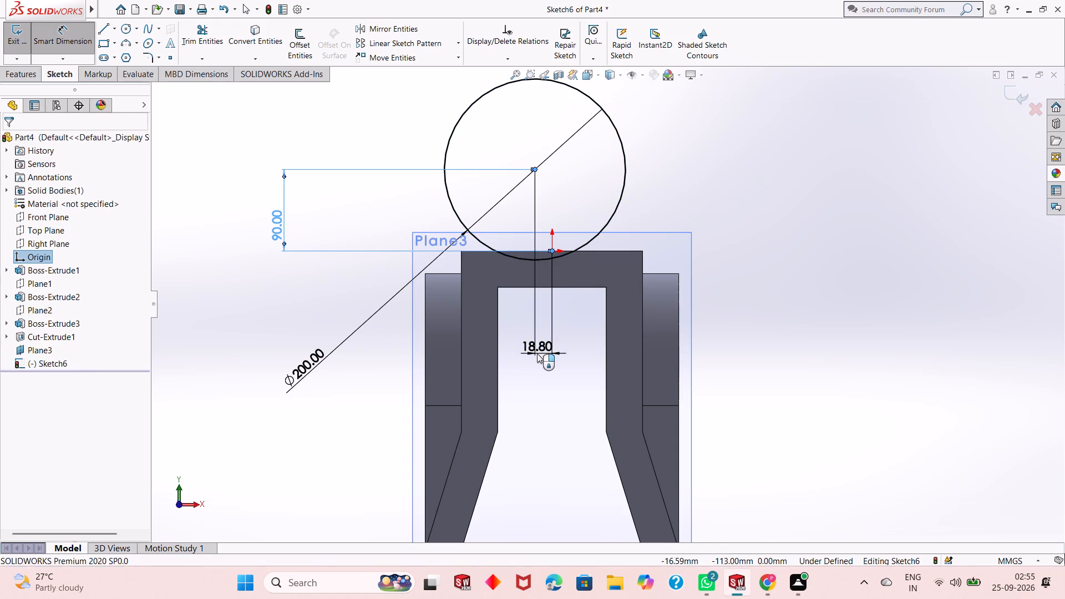
key(0)
key(Return)
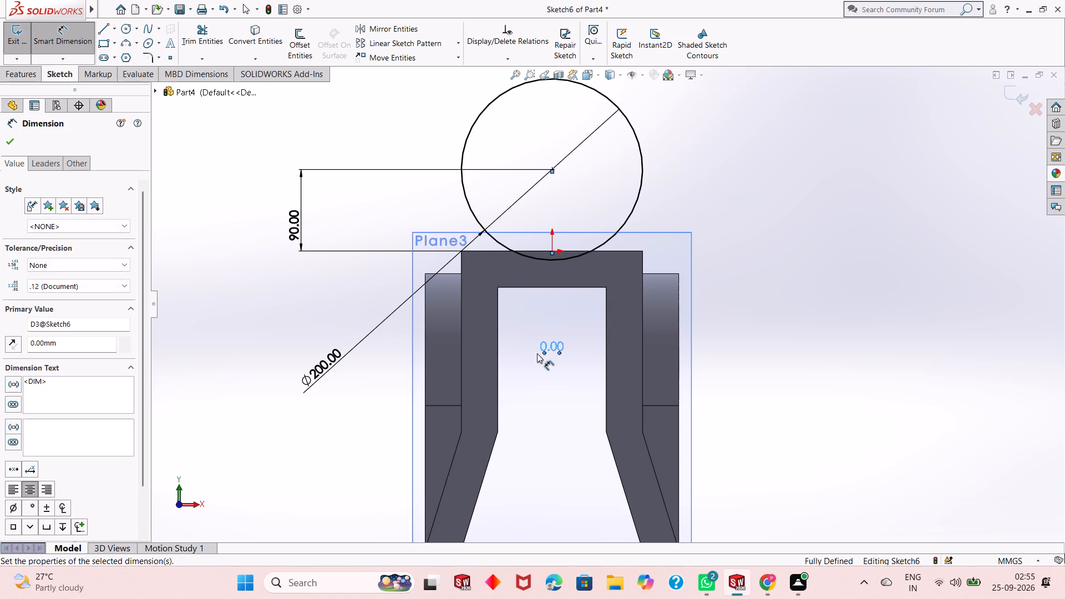
scroll(548, 304, up, 2)
scroll(535, 348, up, 2)
scroll(605, 344, down, 2)
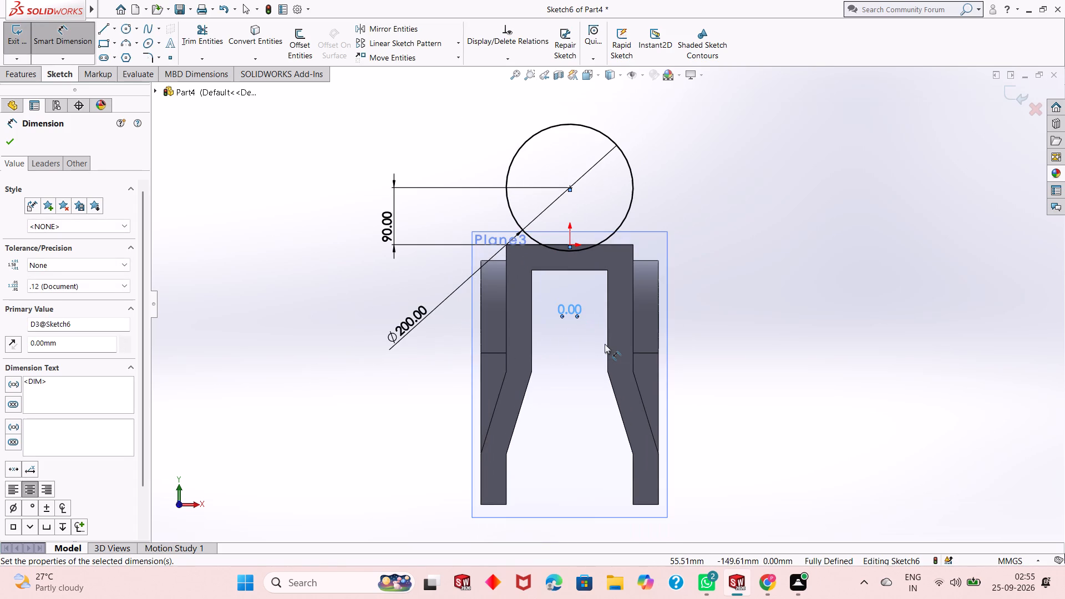
scroll(554, 272, up, 1)
right_click(699, 126)
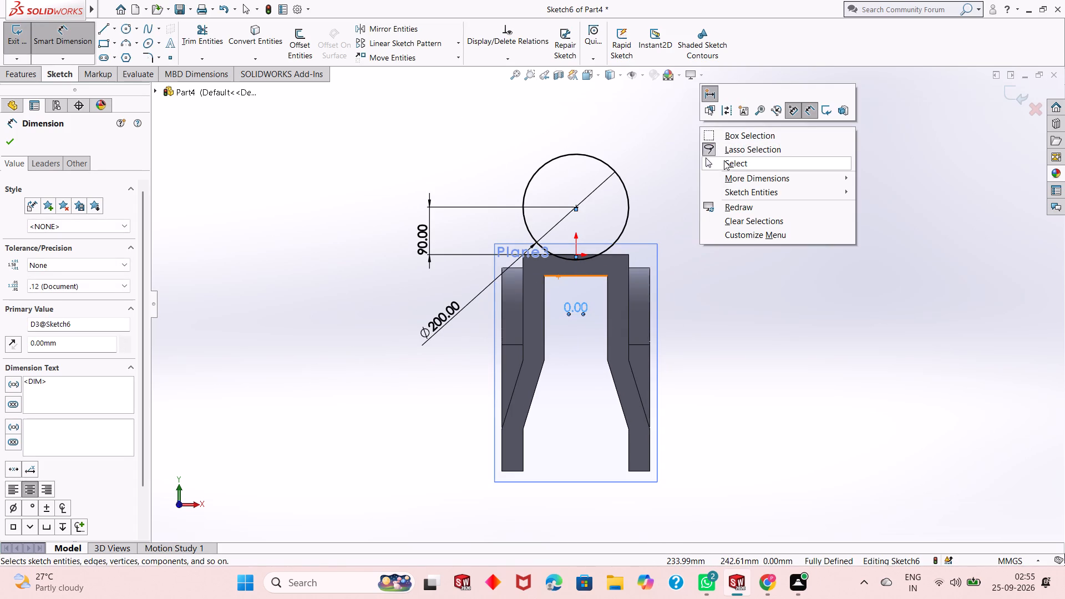
click(729, 164)
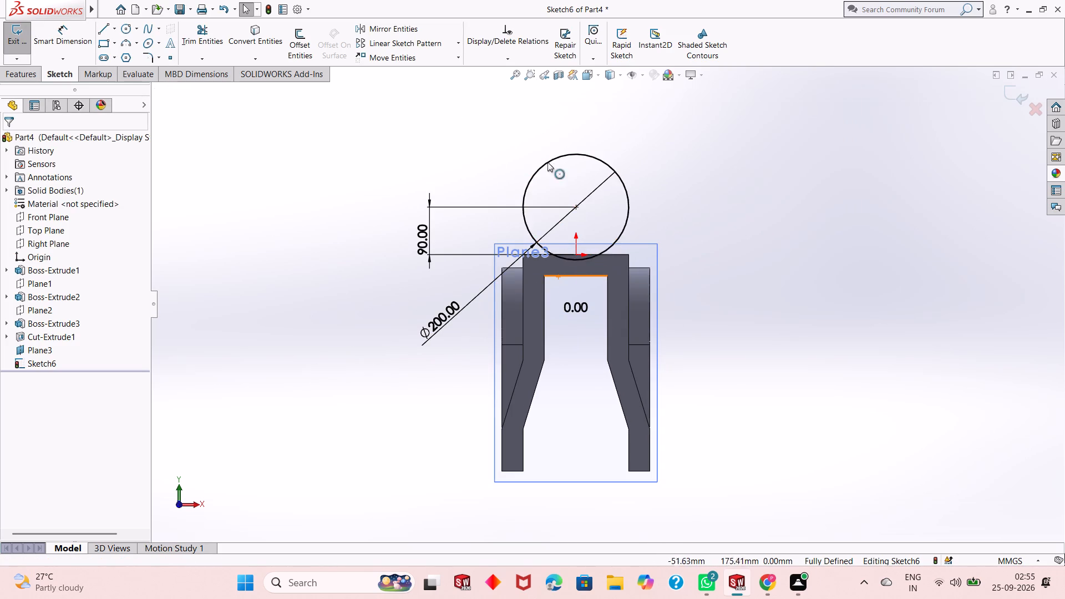
Draw a smaller circle about 87 mm in diameter, concentric with the 200 mm circle.
click(128, 33)
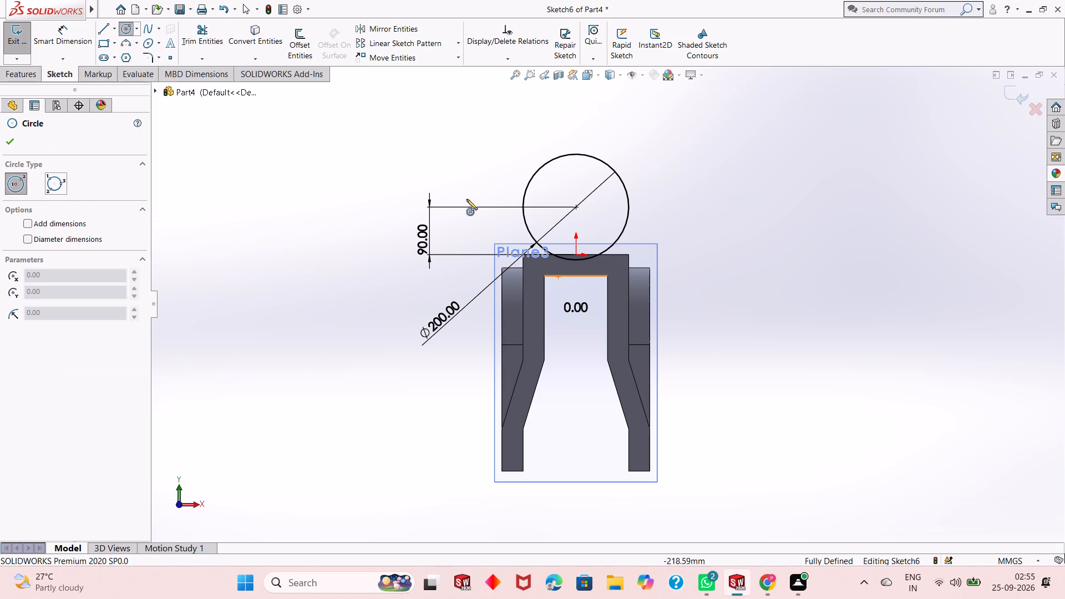
click(575, 209)
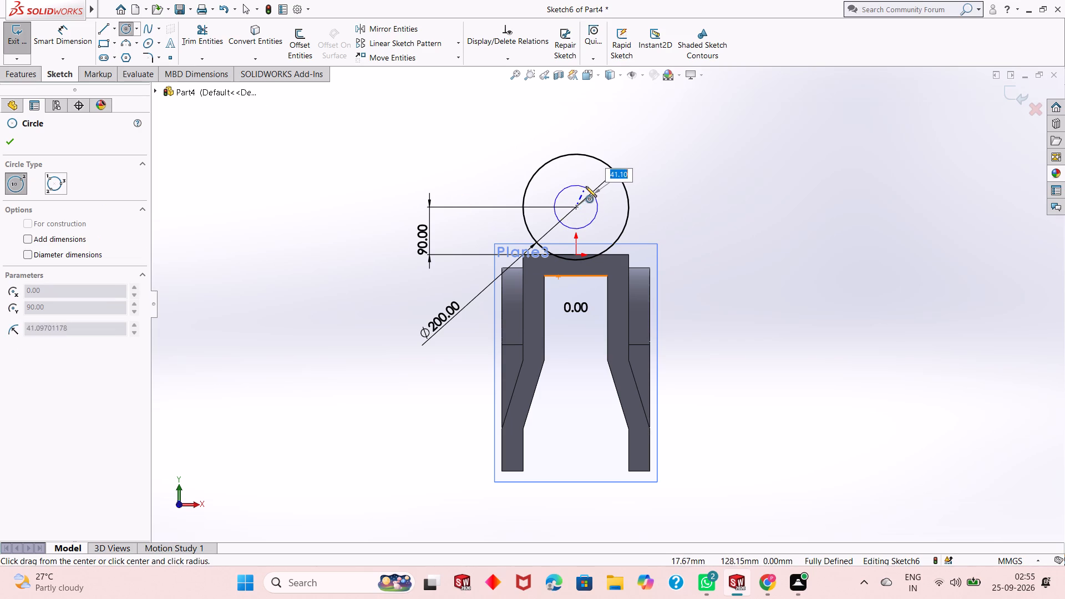
click(586, 186)
right_click(407, 149)
click(429, 158)
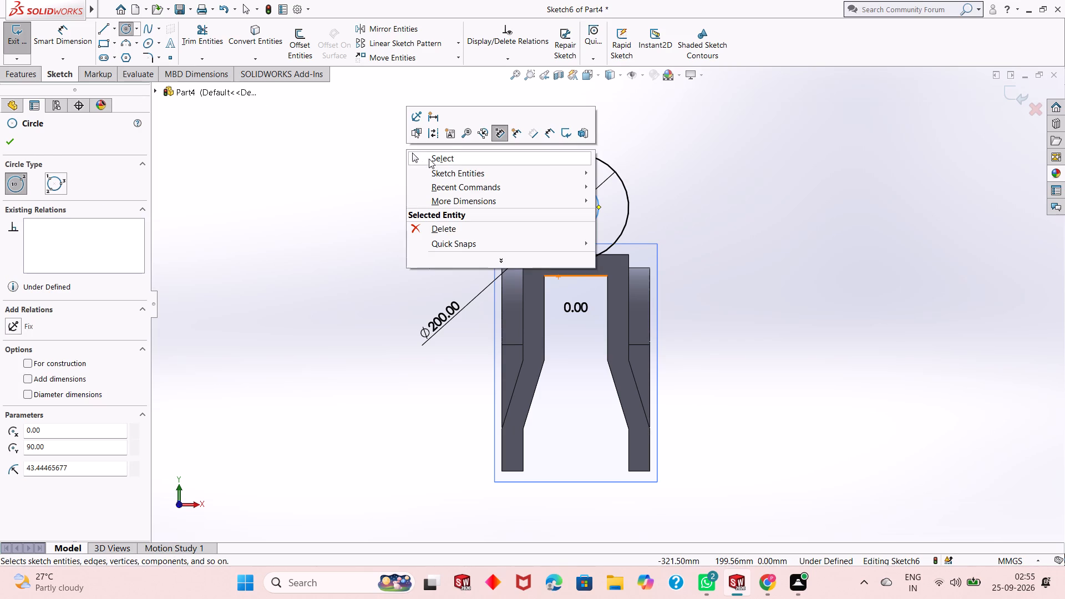
Dimension the inner circle's diameter as 80 mm.
click(70, 34)
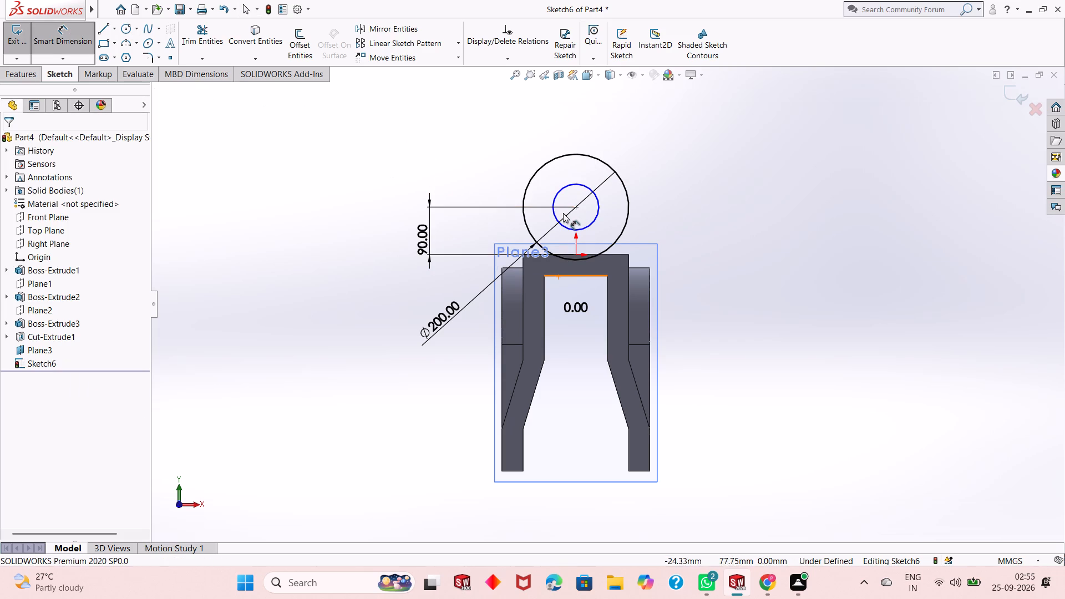
click(566, 227)
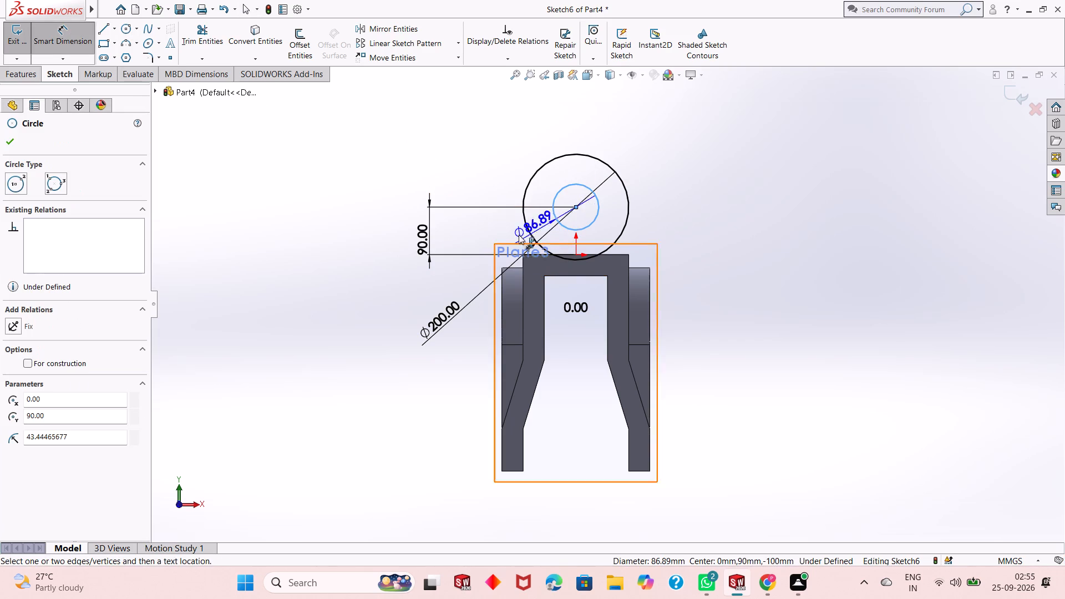
click(370, 301)
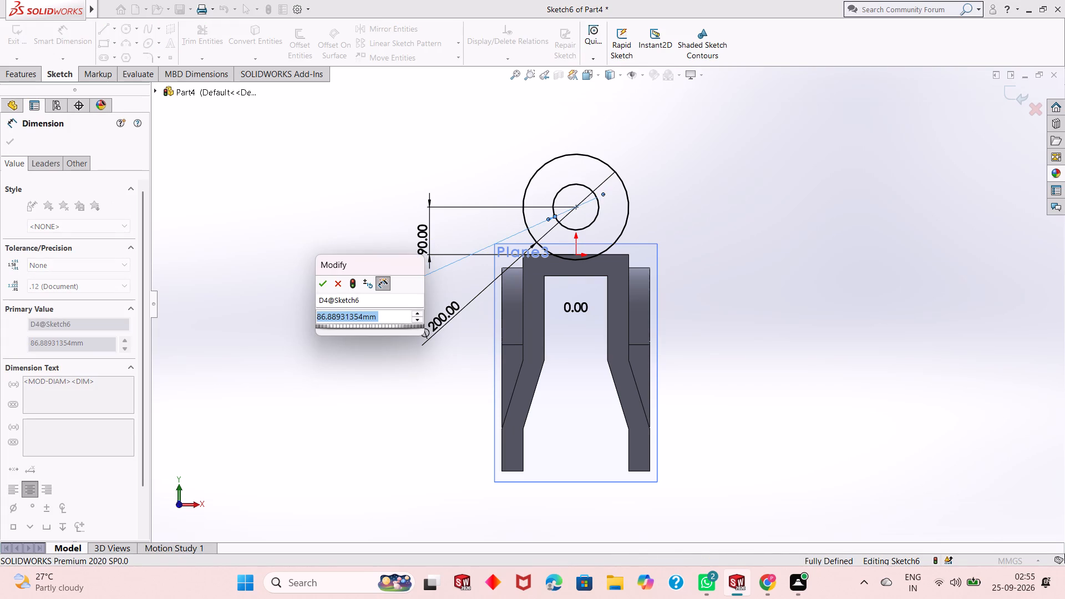
text(80)
key(Return)
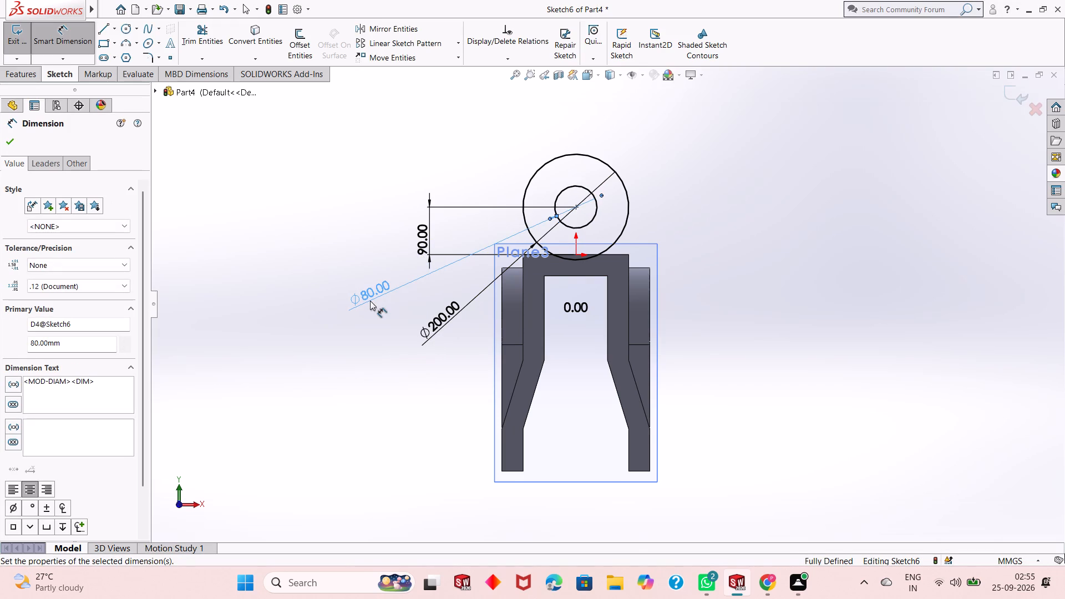
right_click(308, 182)
click(334, 216)
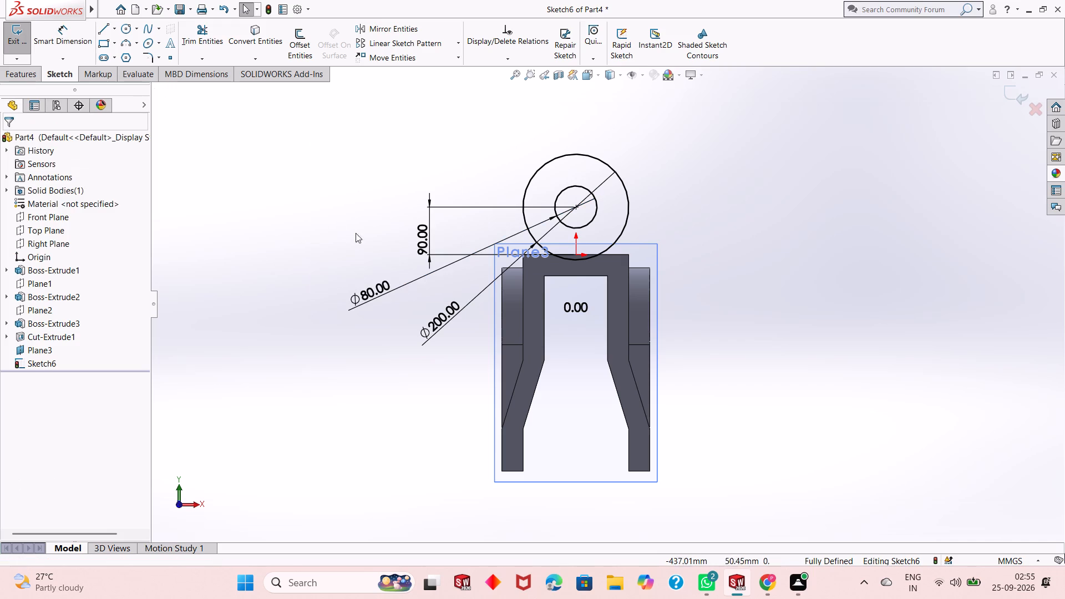
Draw connected lines from the large circle's side 90 mm down to the body's corner, 200 mm across its top, and 90 mm up to the opposite side.
scroll(500, 305, up, 1)
middle_drag(699, 327, 650, 317)
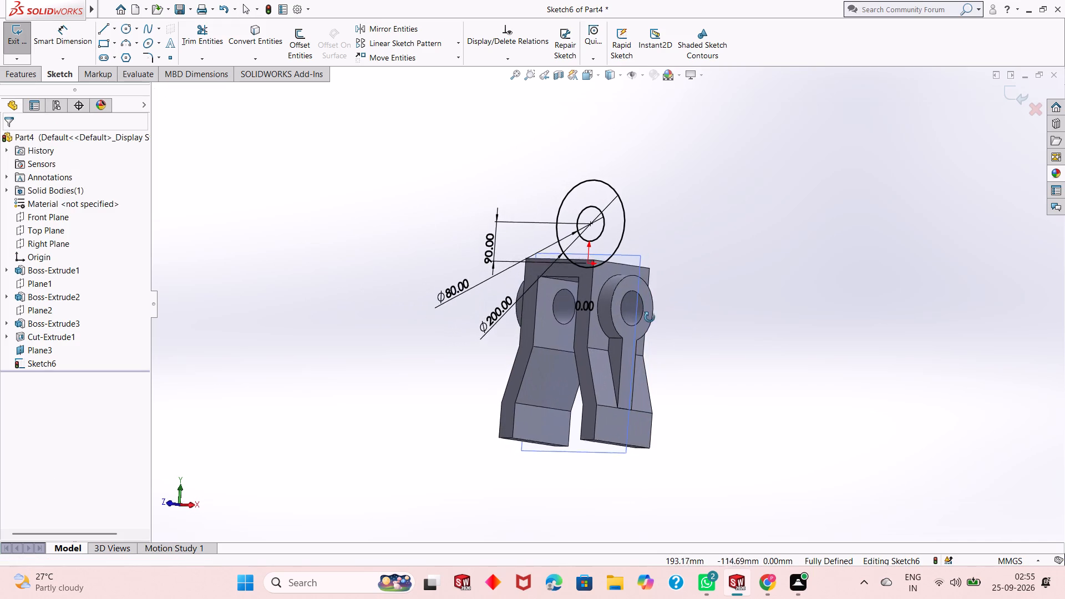
middle_drag(650, 317, 647, 337)
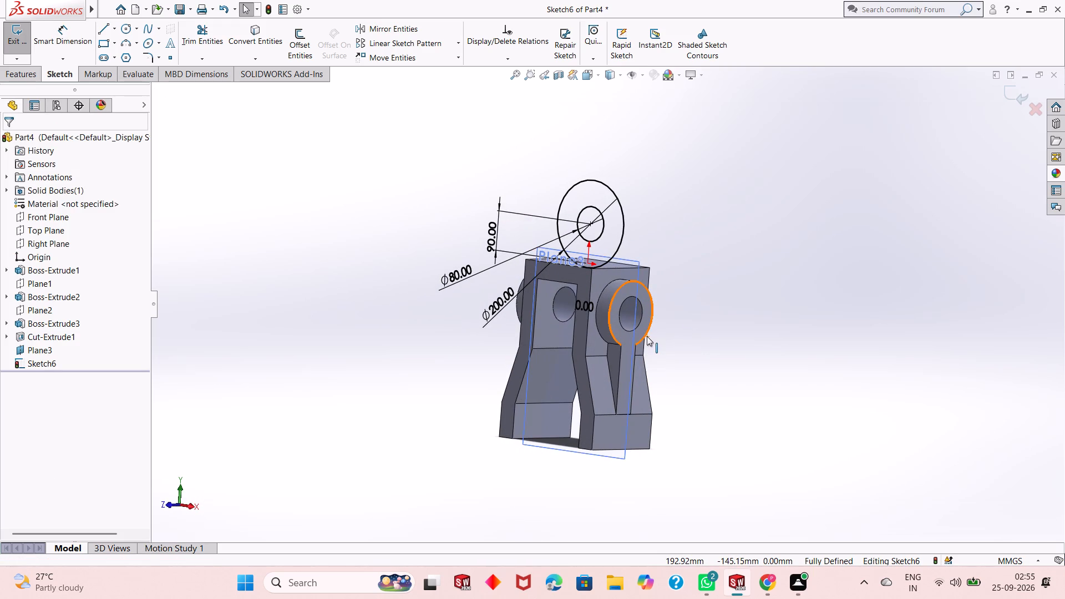
key(ctrl+8)
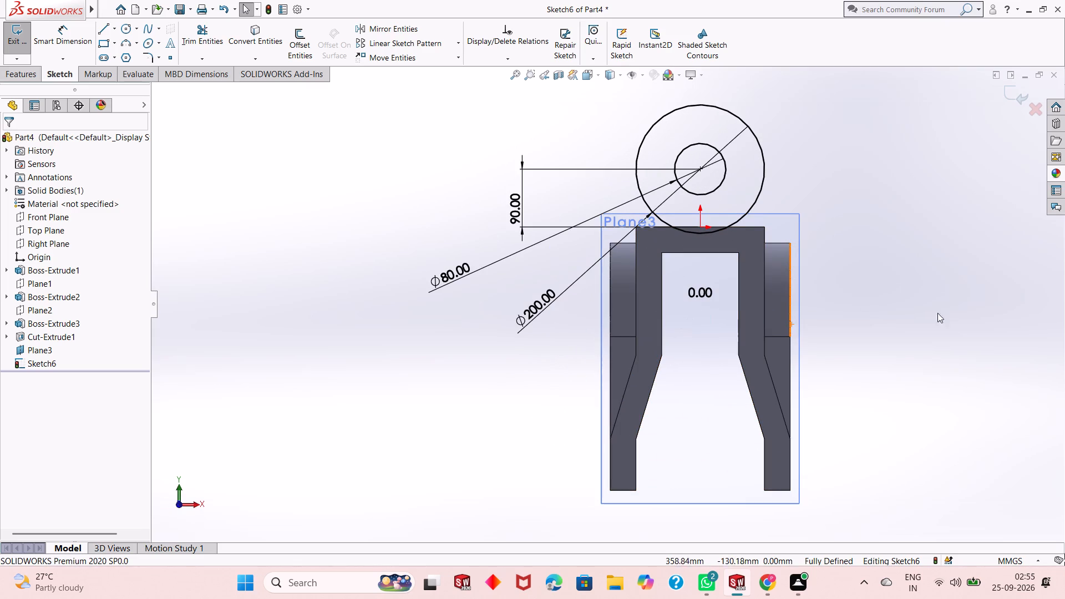
scroll(962, 323, down, 1)
scroll(825, 344, up, 1)
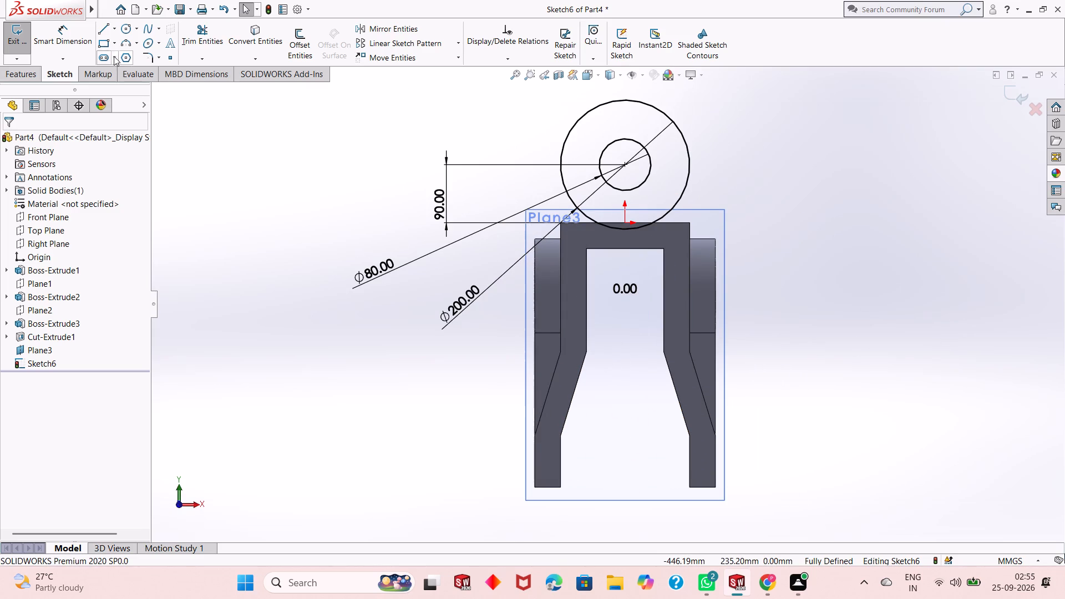
click(99, 29)
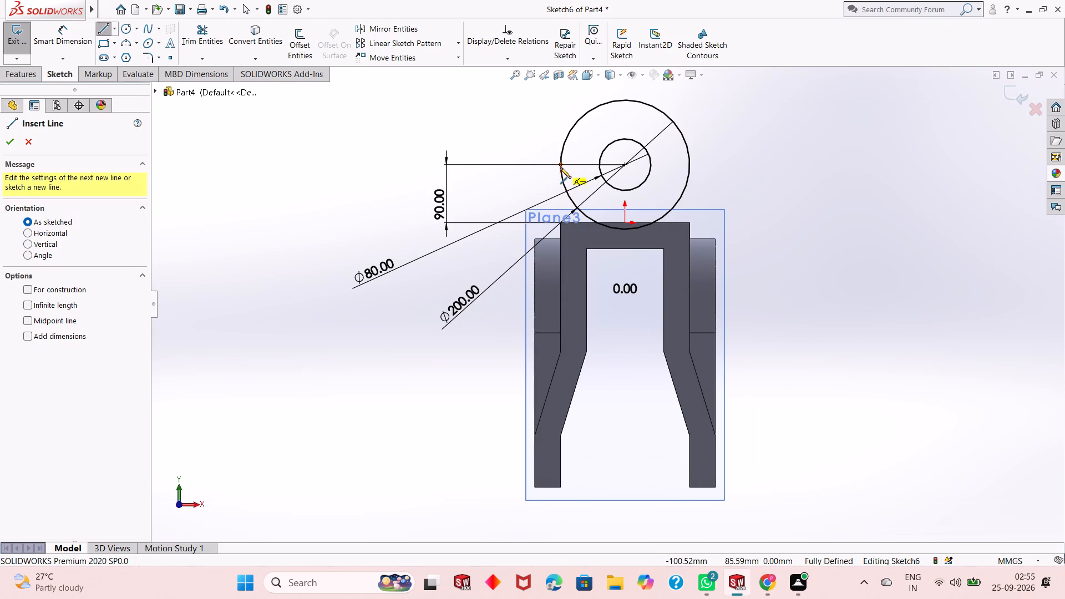
click(560, 166)
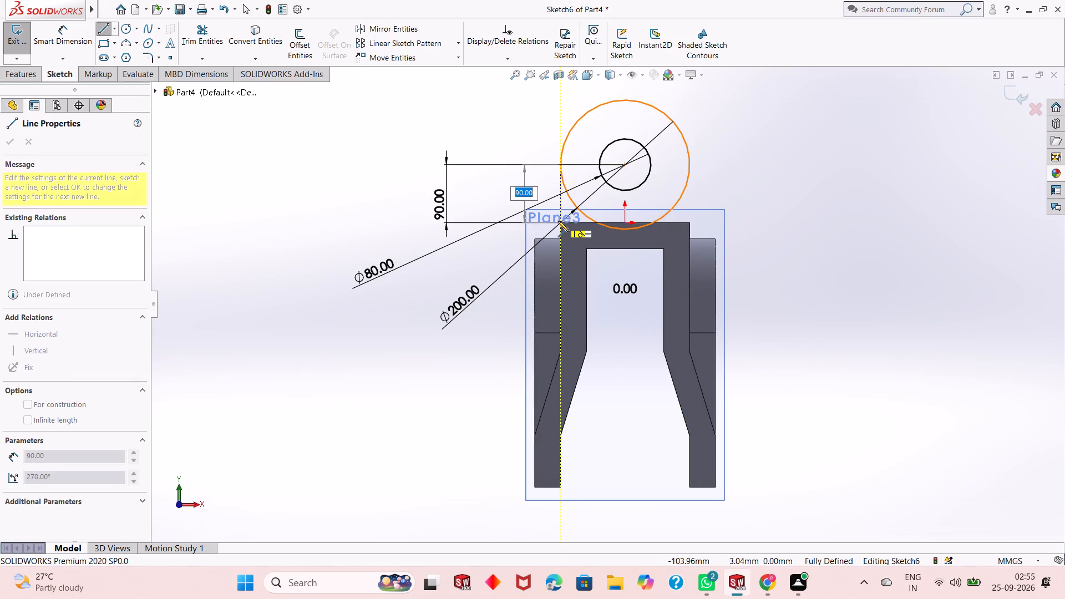
scroll(558, 216, down, 2)
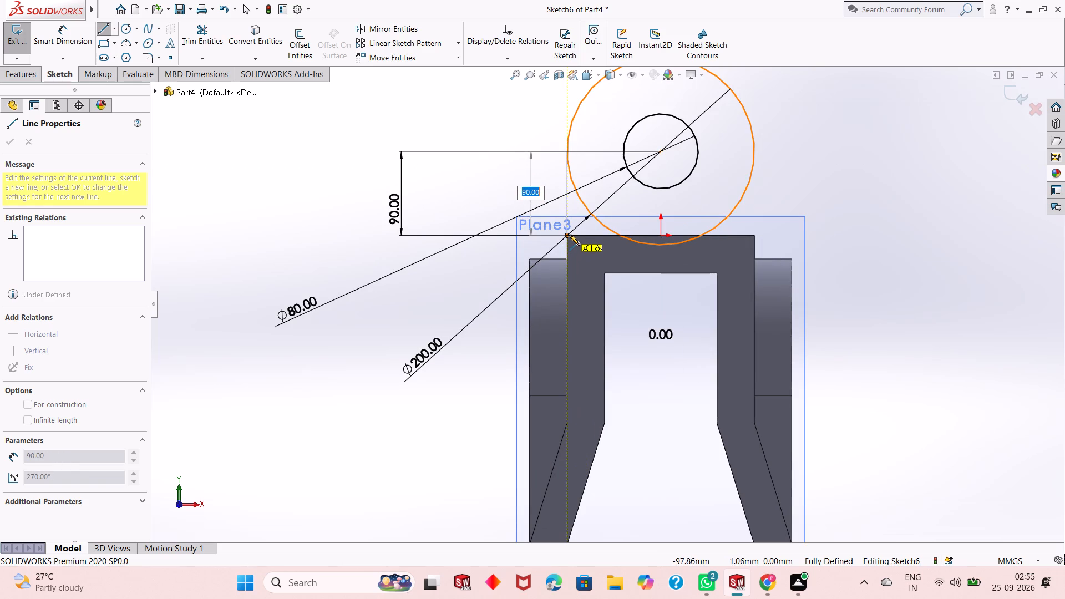
click(569, 235)
click(645, 224)
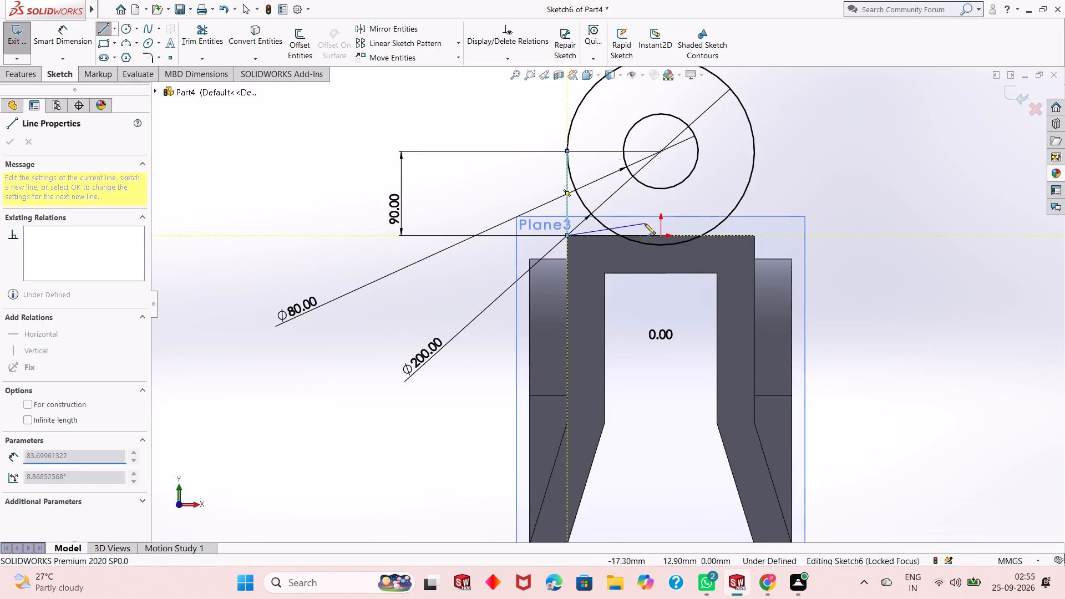
click(755, 236)
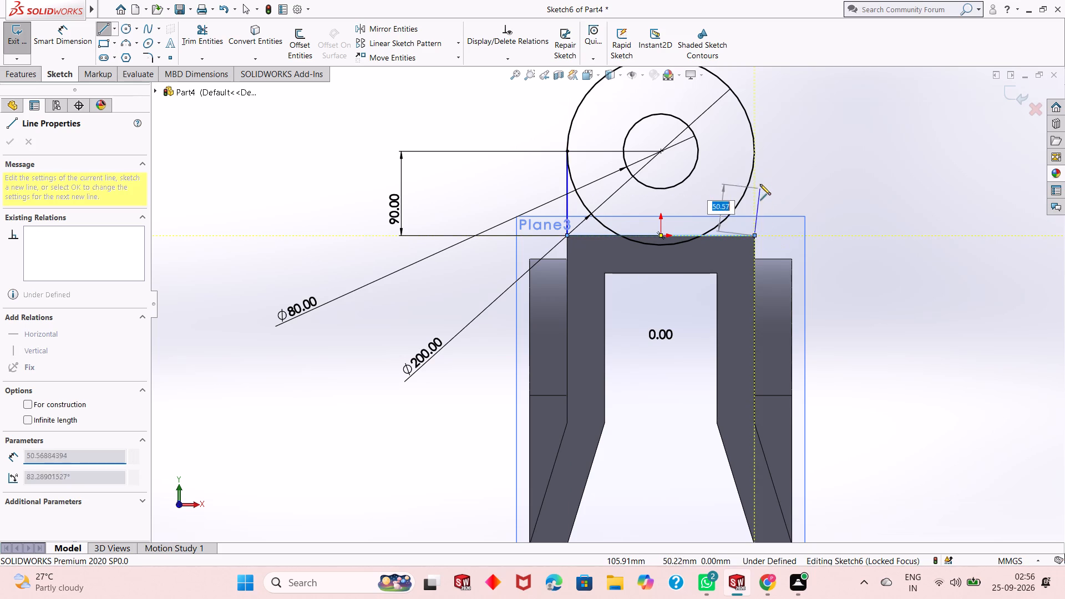
click(755, 149)
key(Escape)
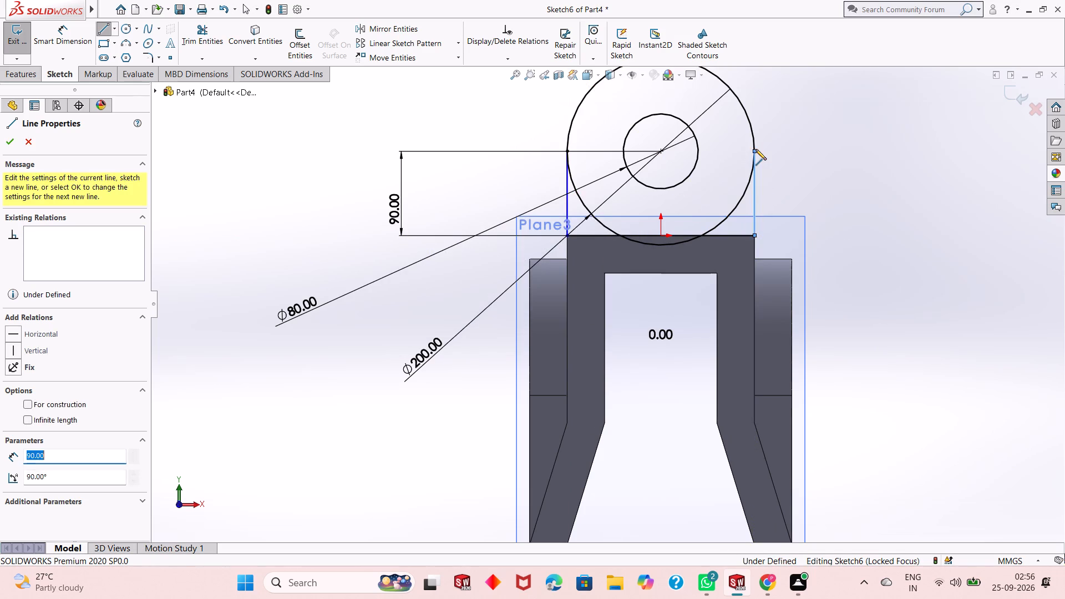
key(Escape)
Trim away the lower part of the 200 mm circle between the two vertical lines, leaving a round-topped outline, and leave Trim.
scroll(728, 268, up, 2)
middle_drag(812, 263, 775, 278)
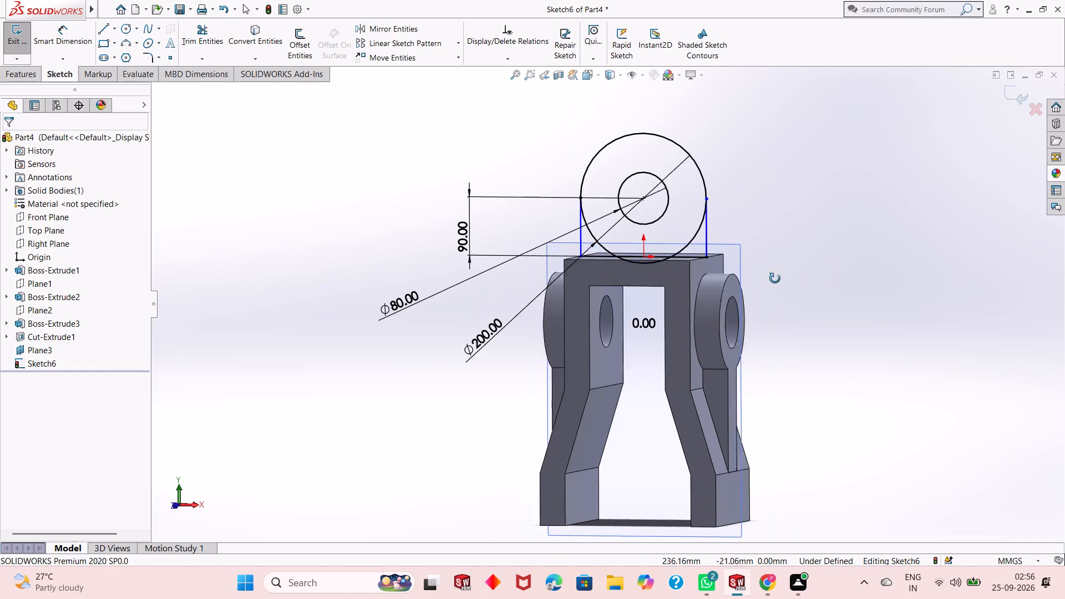
middle_drag(775, 278, 754, 296)
scroll(665, 224, down, 2)
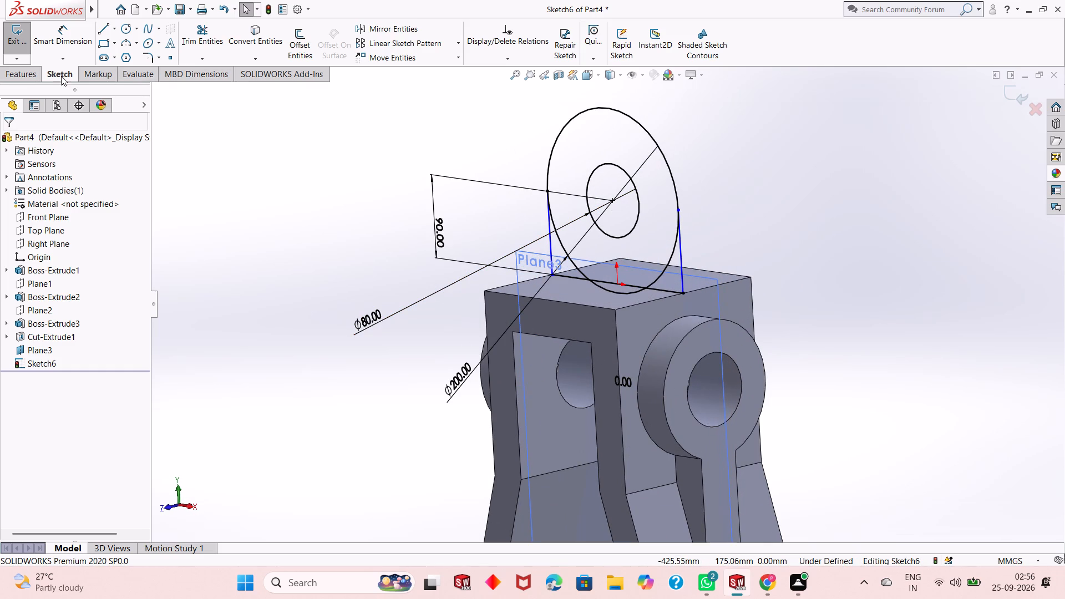
click(19, 74)
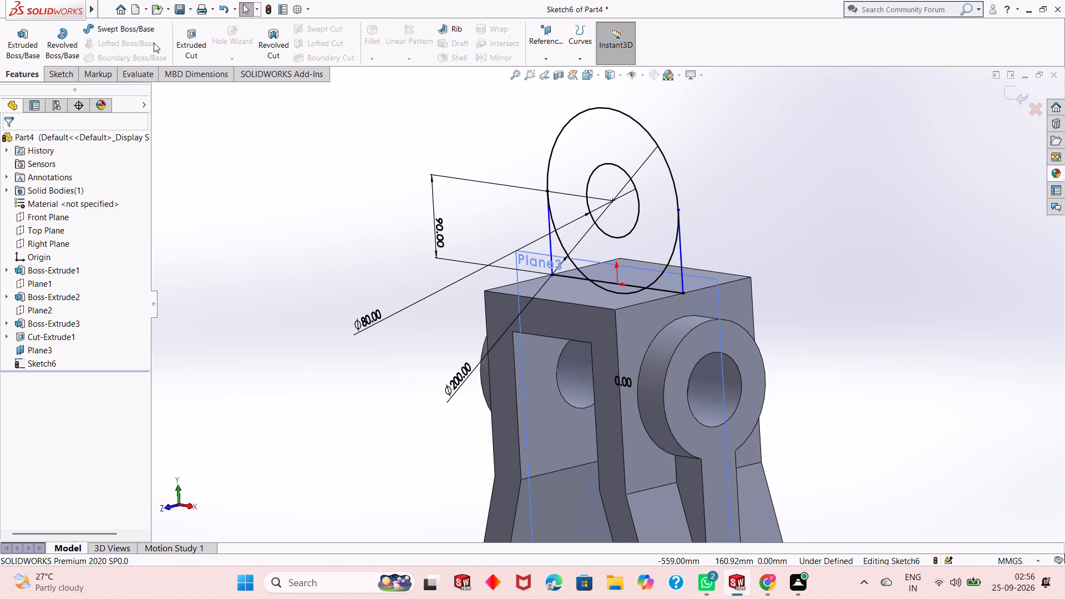
click(54, 69)
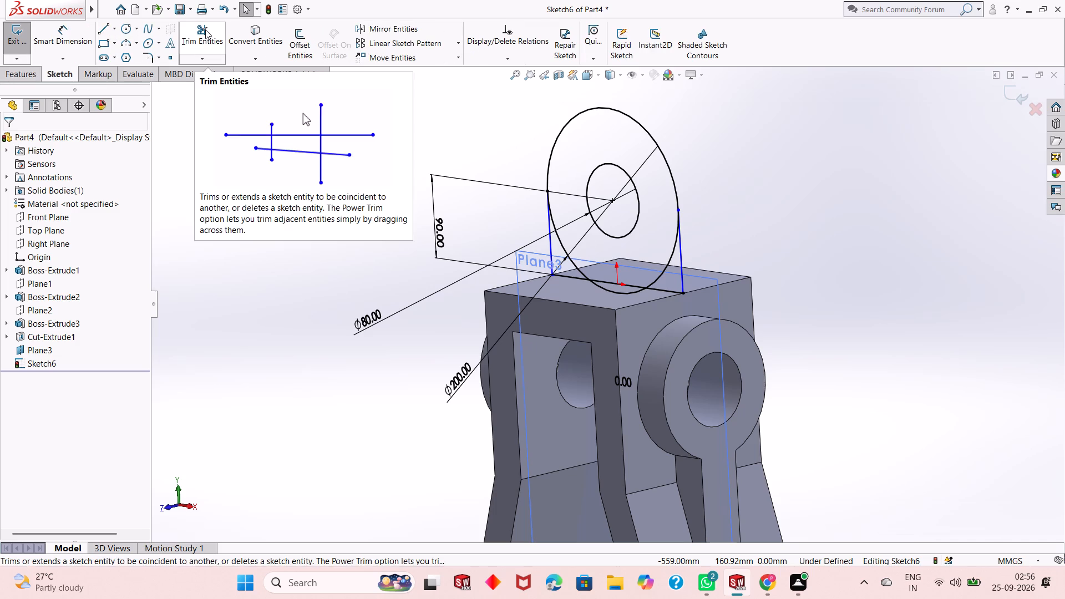
click(205, 29)
scroll(650, 266, down, 5)
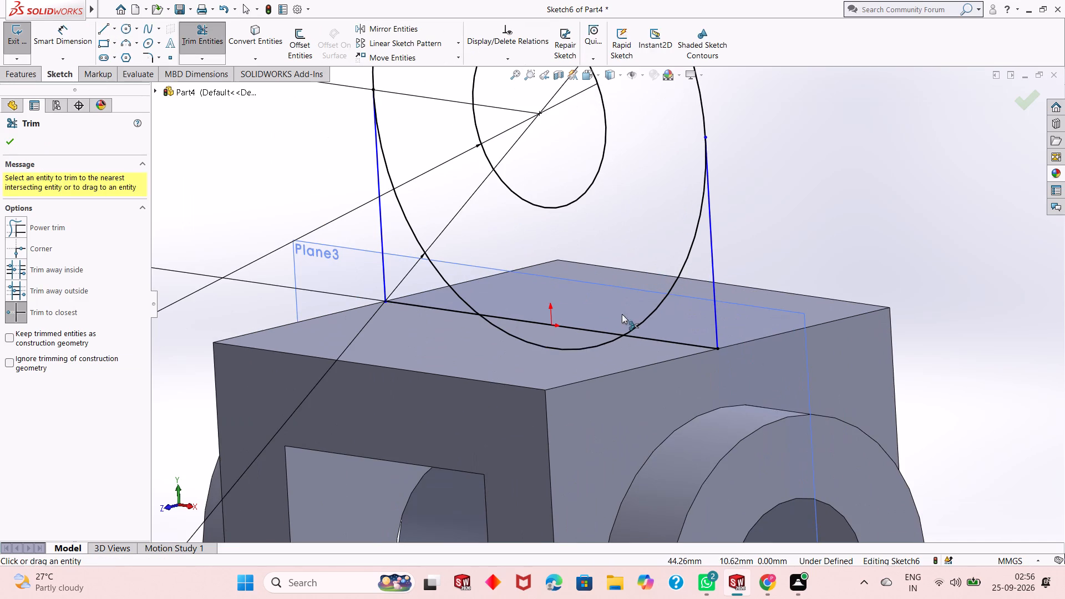
click(575, 351)
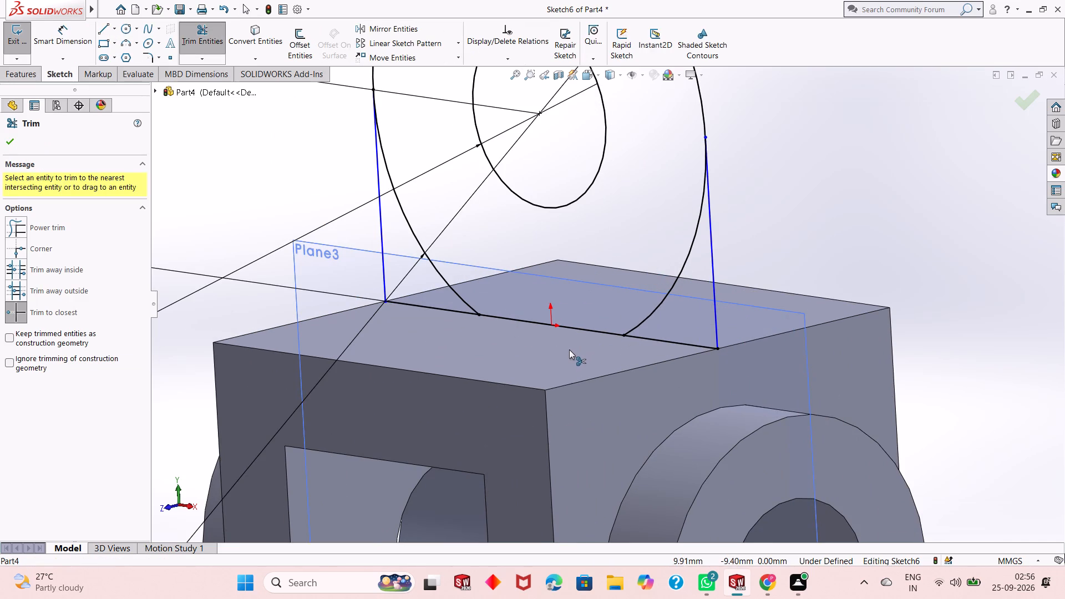
click(646, 314)
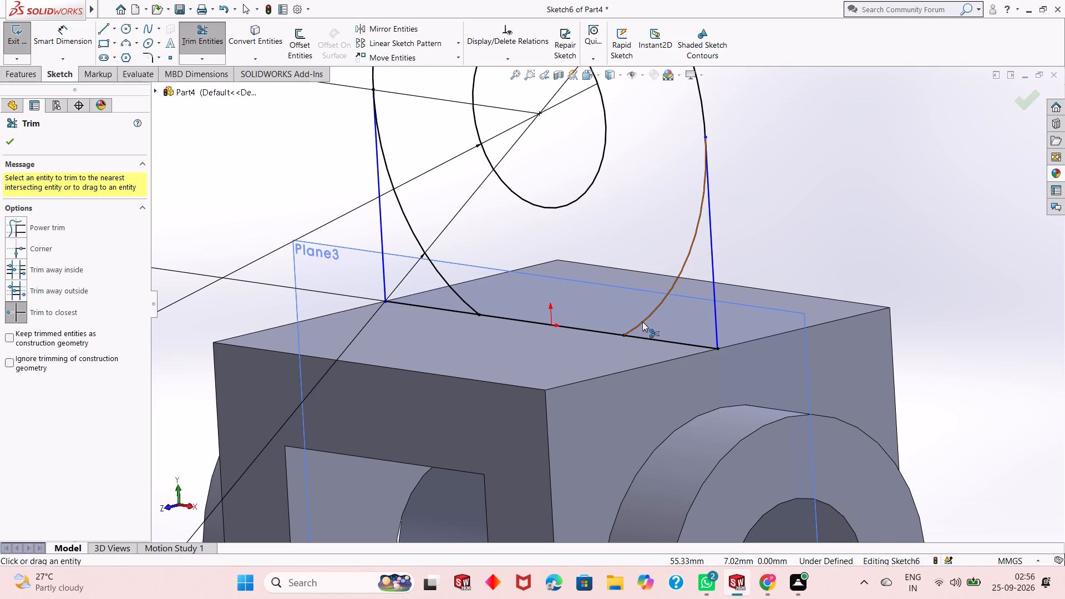
click(642, 322)
click(465, 300)
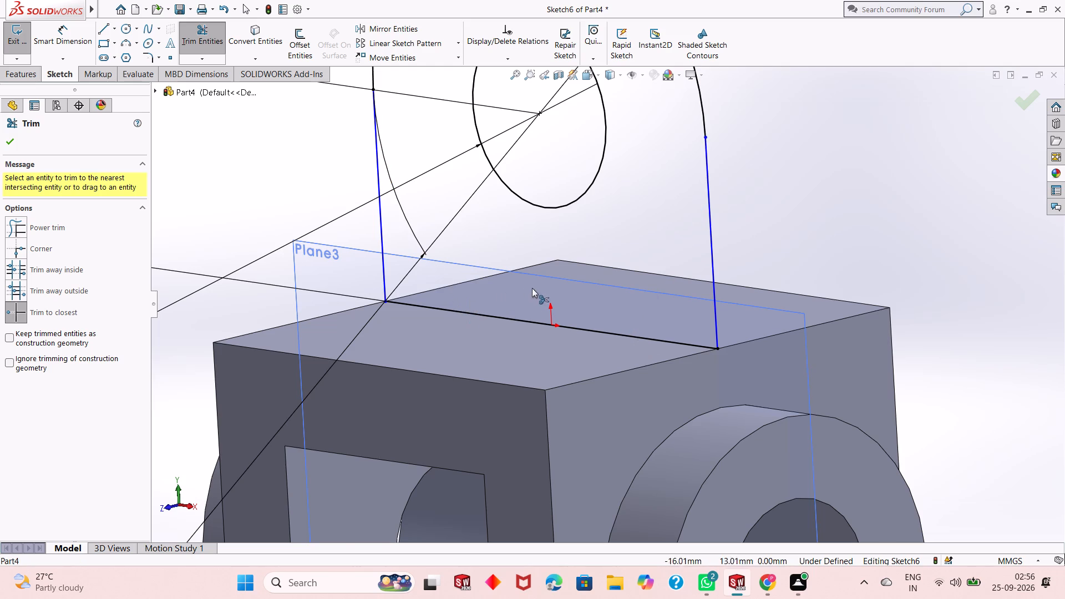
scroll(536, 287, up, 3)
right_click(732, 155)
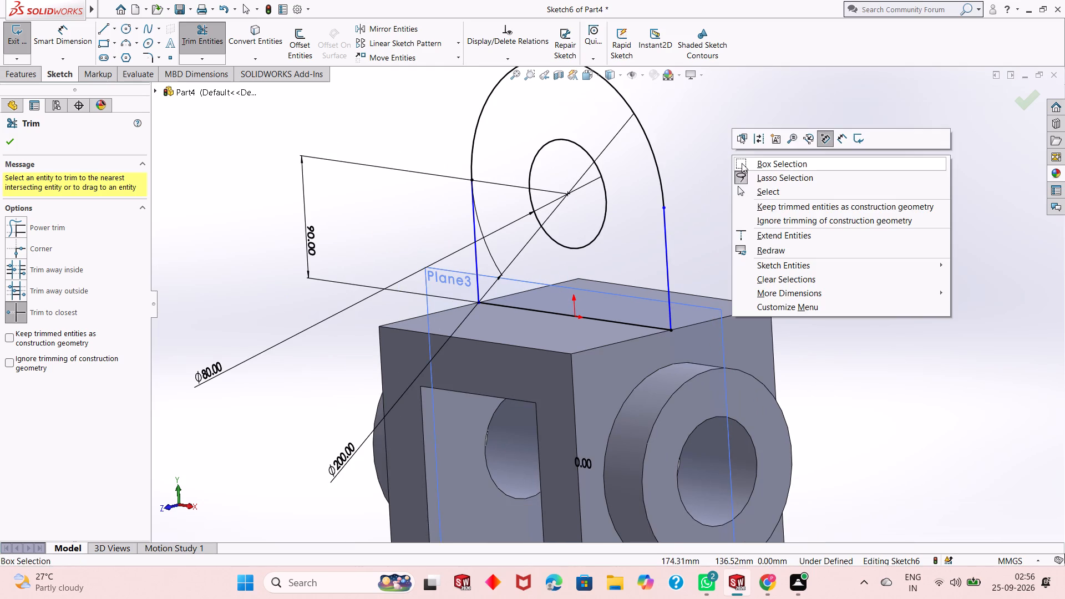
click(762, 195)
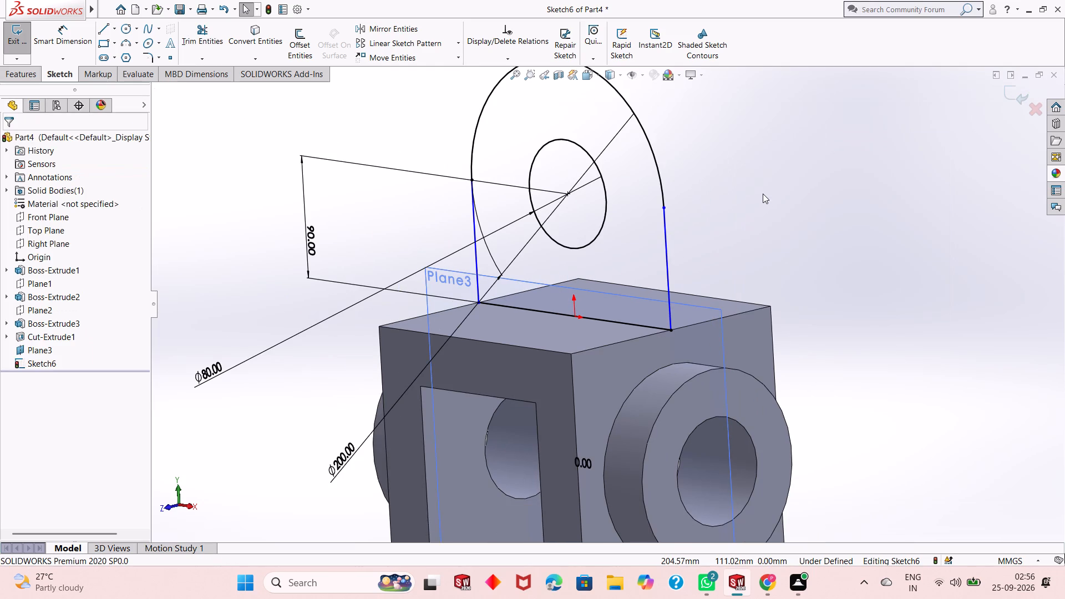
Dimension the length of the lug outline's vertical line on the side away from the existing height dimension.
key(ctrl+8)
scroll(764, 192, up, 1)
scroll(795, 192, down, 1)
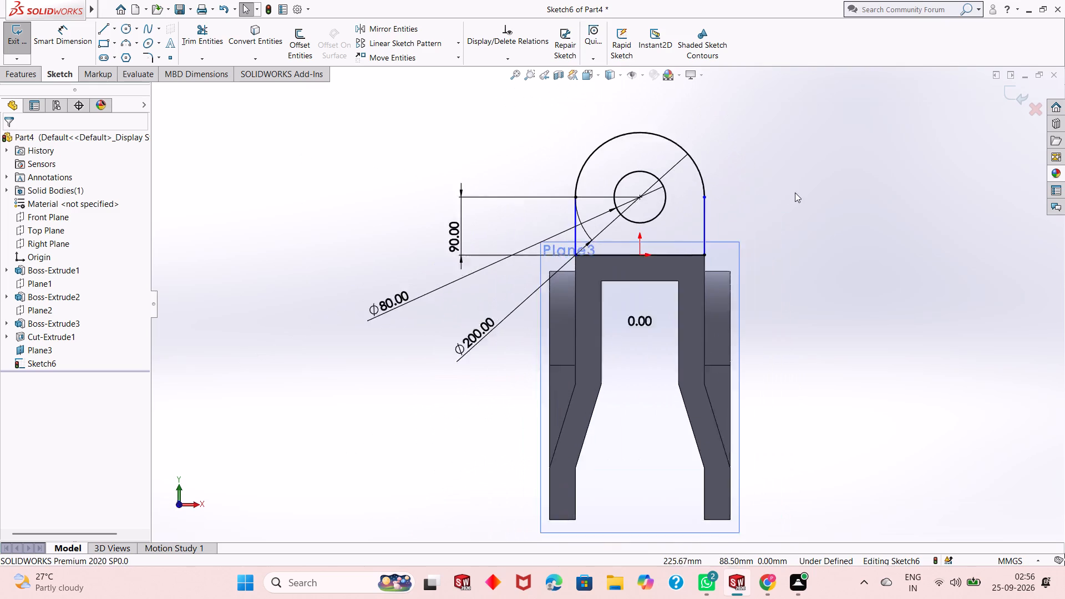
scroll(795, 192, down, 1)
scroll(638, 225, down, 2)
click(84, 37)
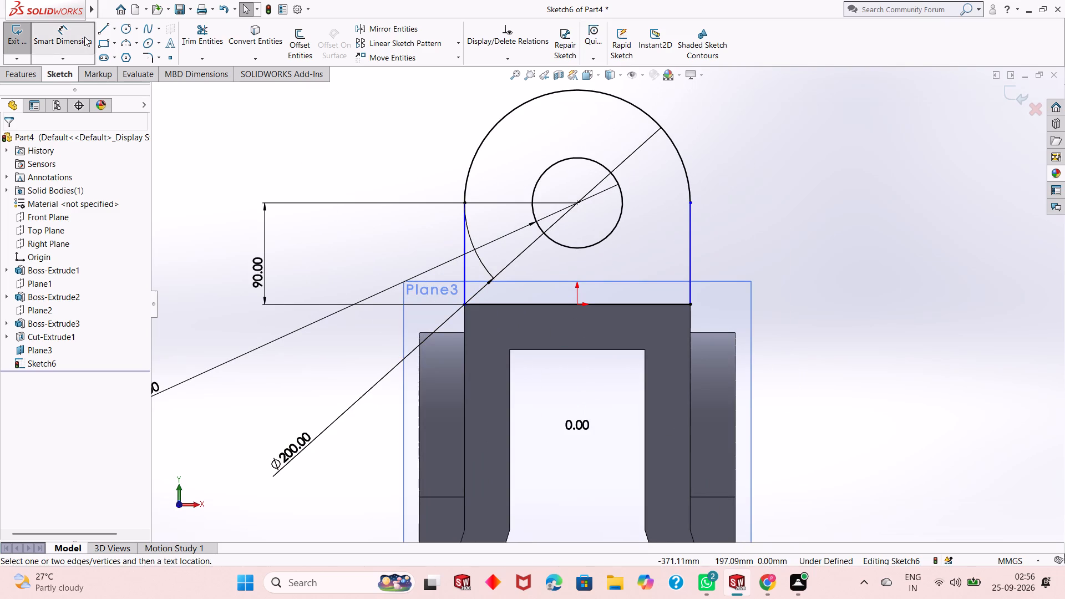
click(690, 236)
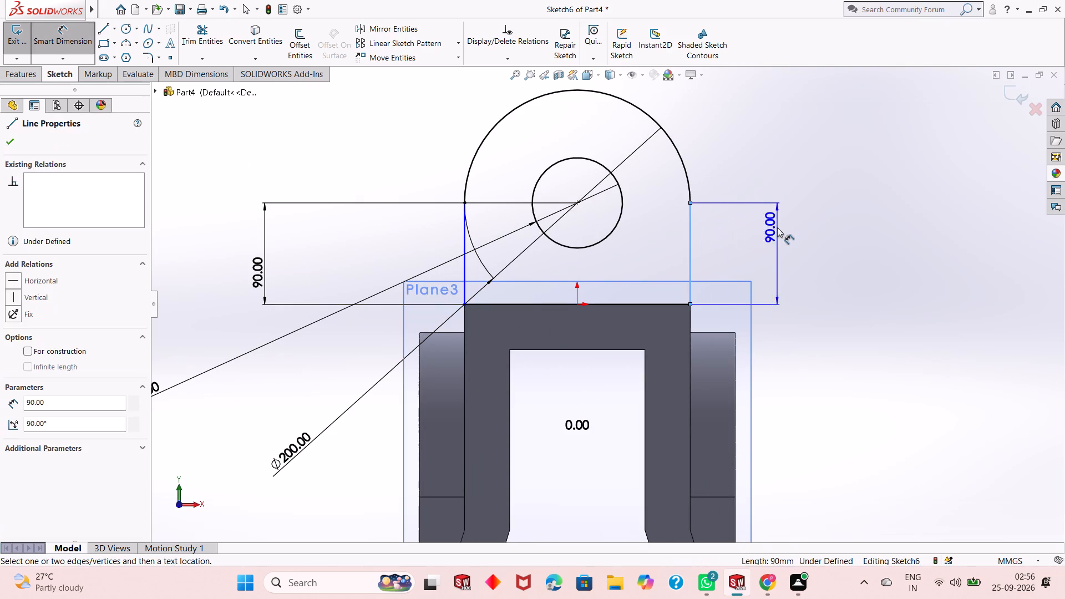
click(778, 227)
click(732, 212)
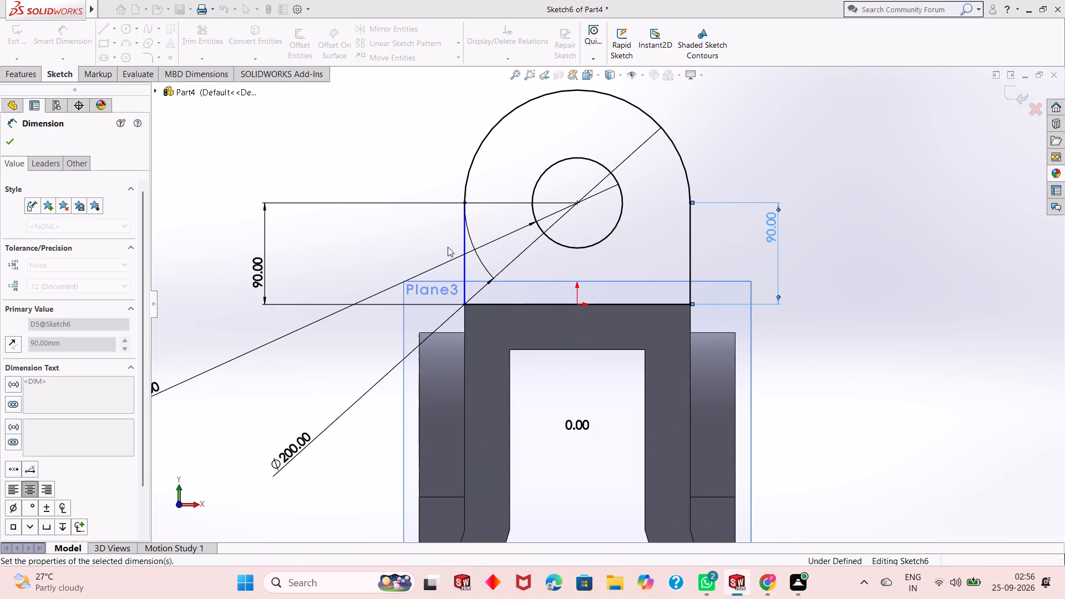
Dimension the length of the lug outline's bottom line along the body's top, and leave the dimension tool.
click(506, 302)
click(506, 310)
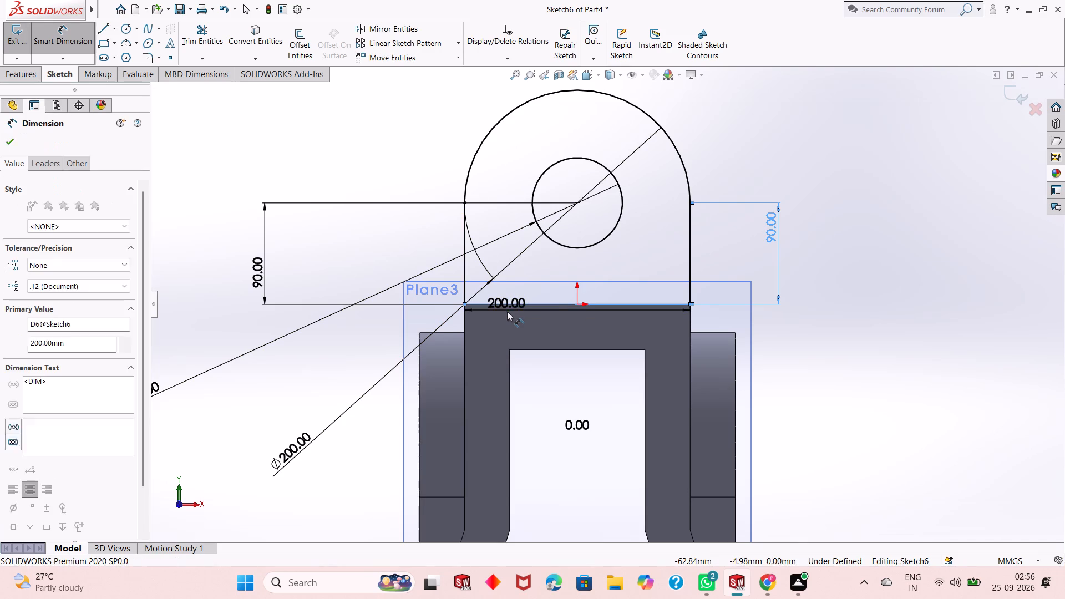
click(462, 293)
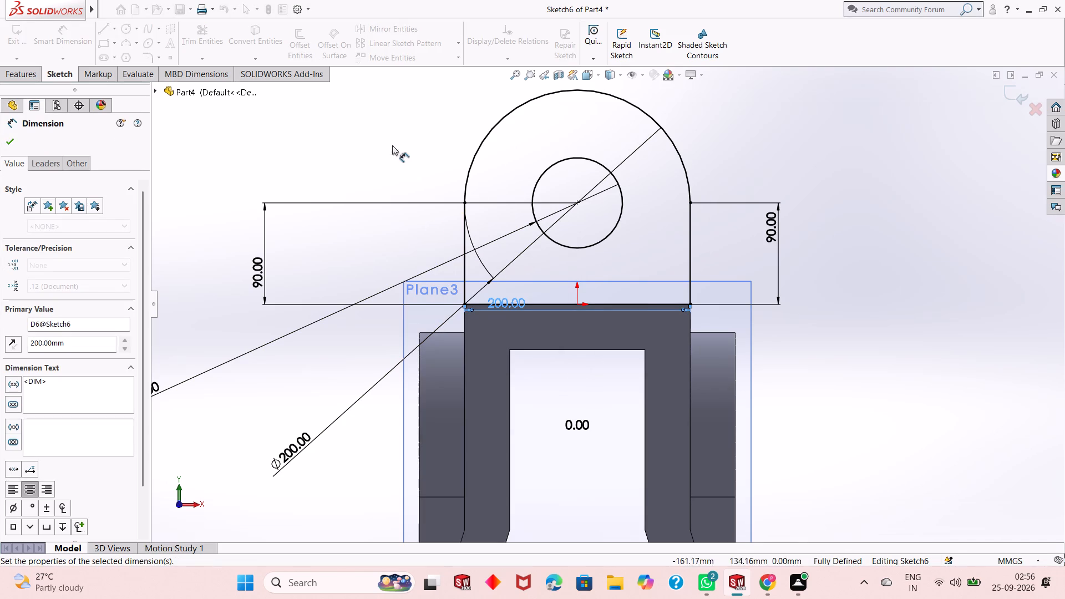
right_click(389, 143)
click(435, 182)
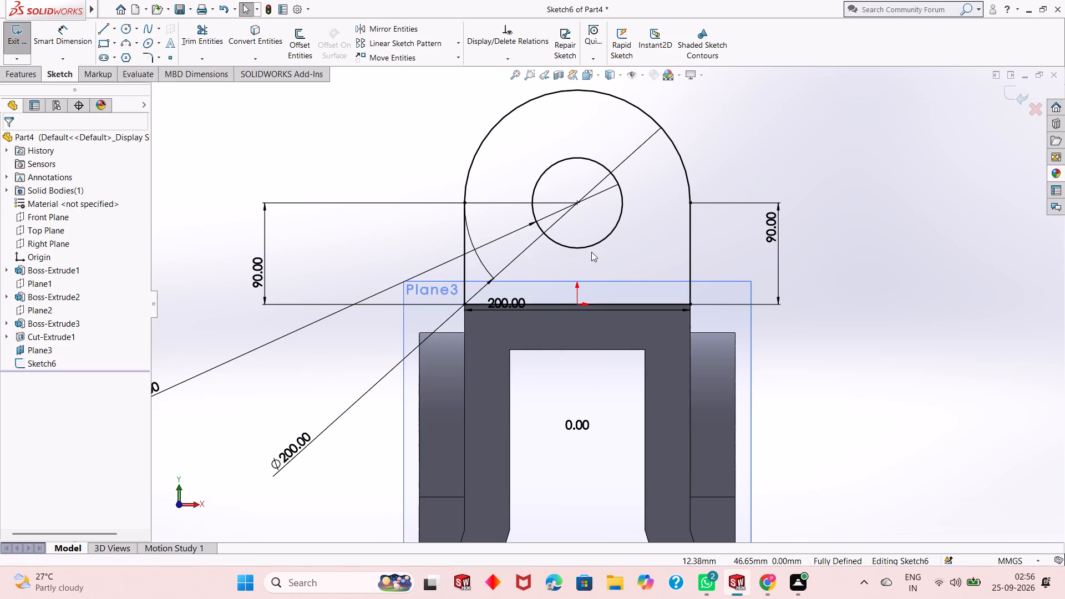
Extrude the round-topped lug profile with its hole 50 mm as a Mid Plane boss, merged with the body.
scroll(591, 252, up, 1)
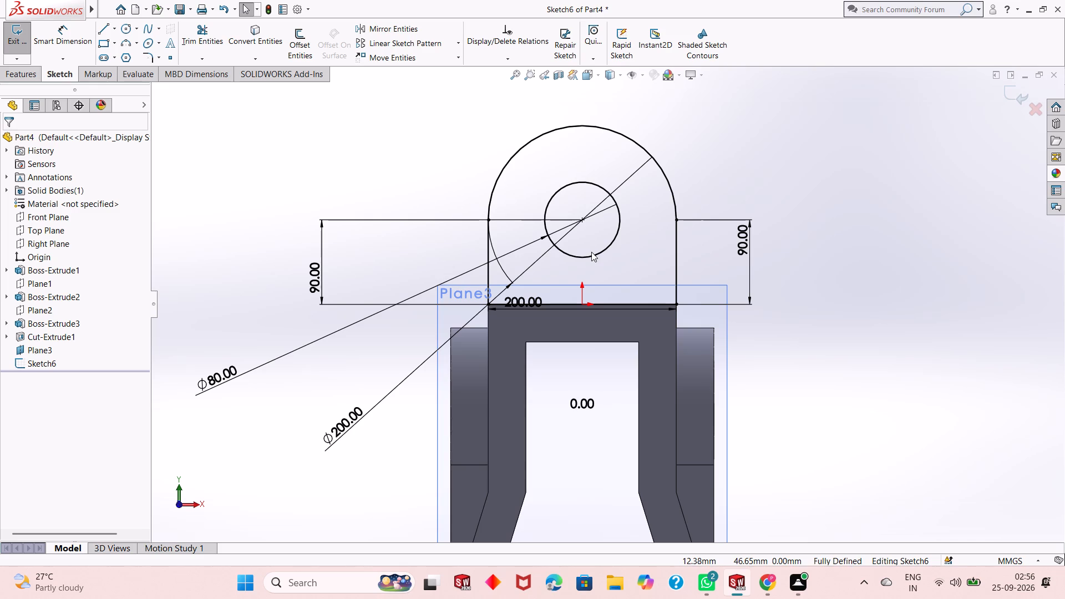
click(24, 77)
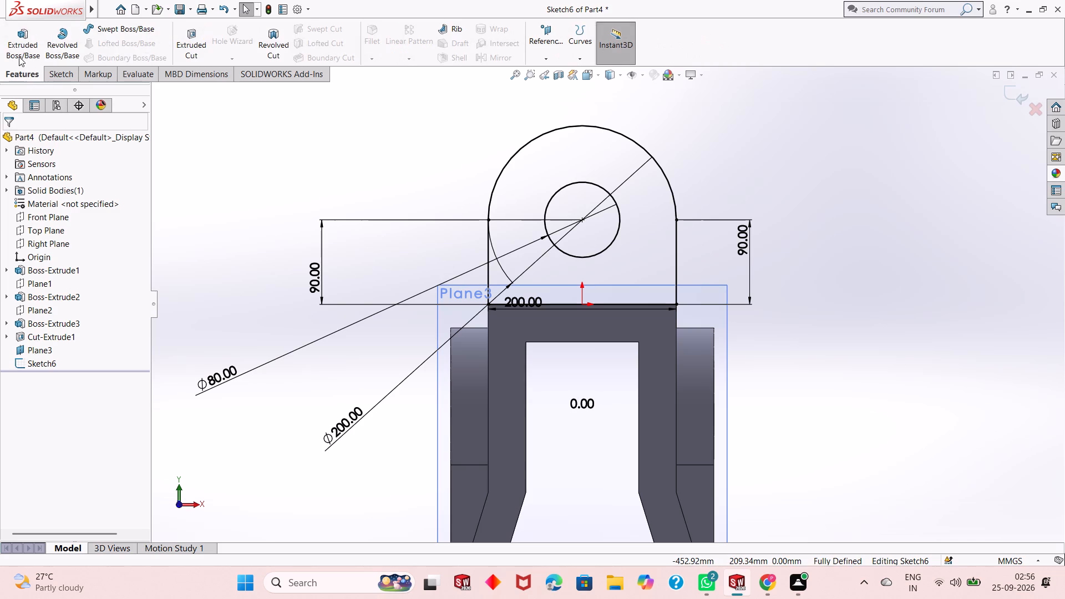
click(19, 56)
middle_drag(866, 346, 780, 334)
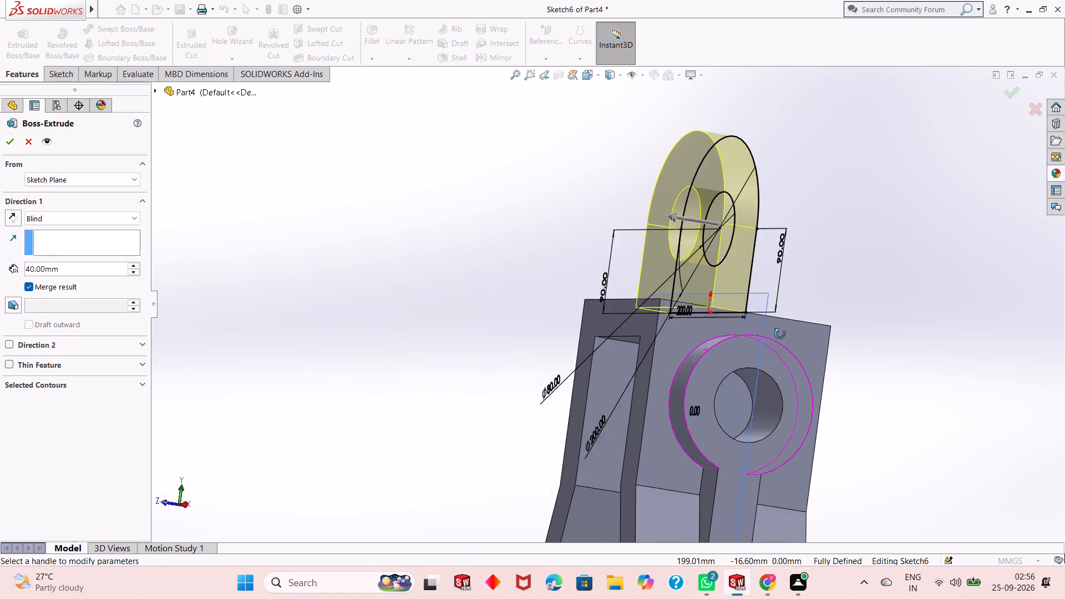
middle_drag(780, 334, 778, 387)
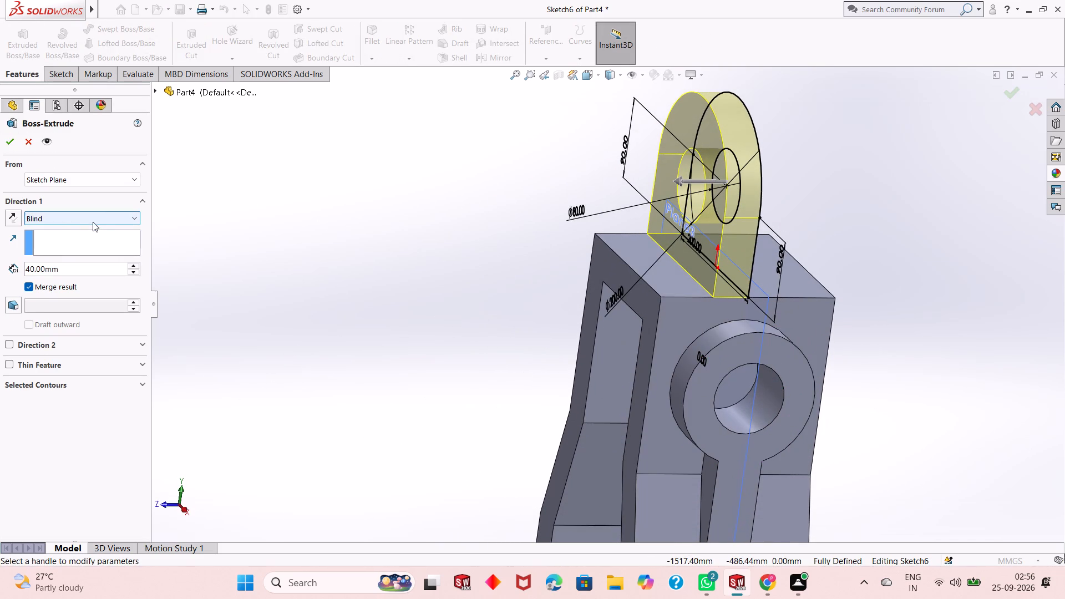
click(92, 224)
click(95, 285)
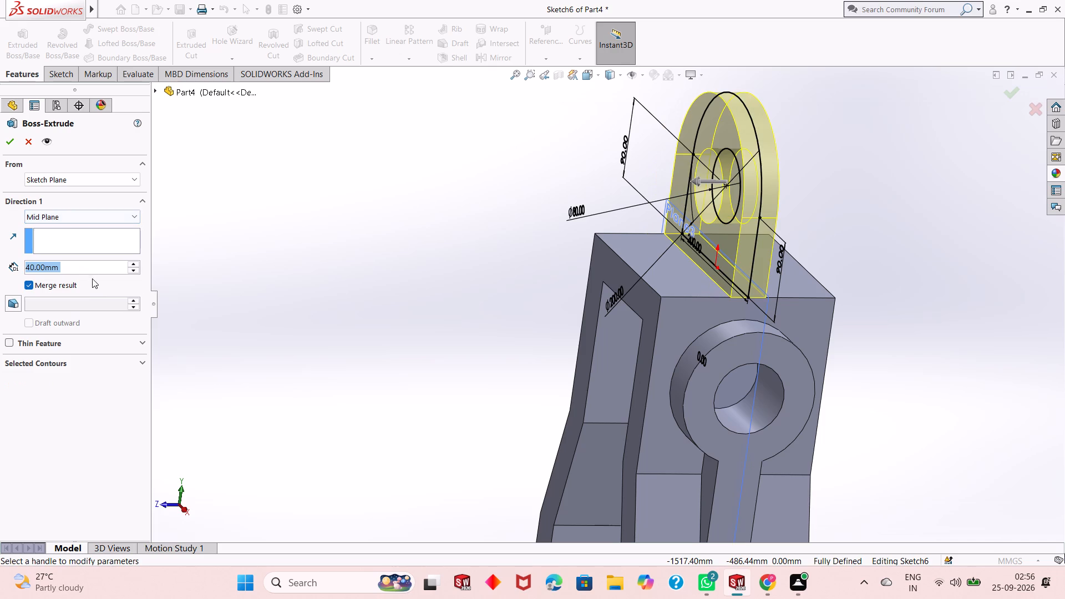
text(50)
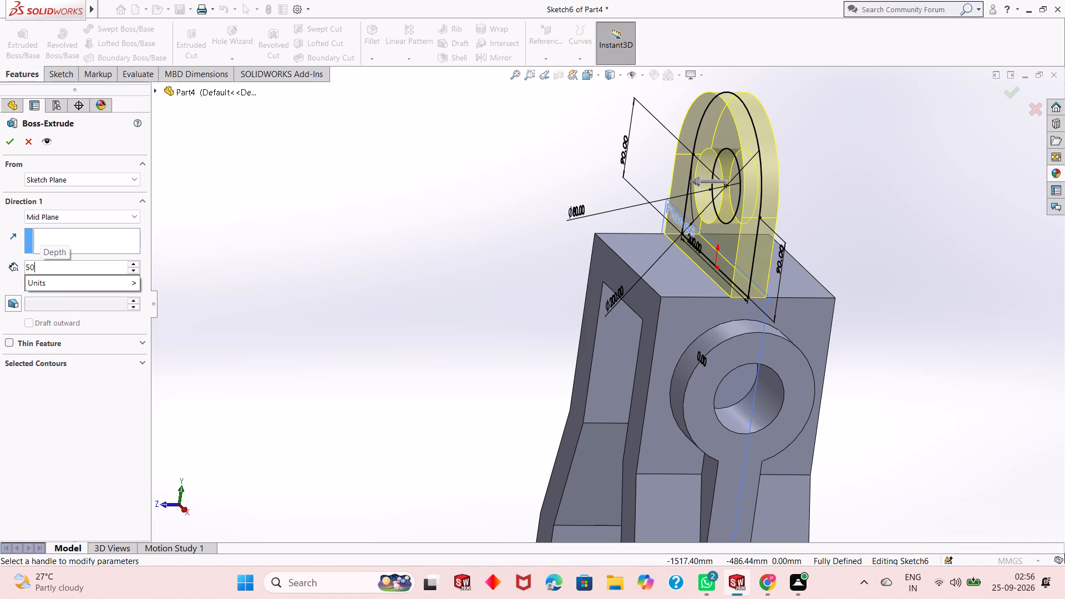
key(Return)
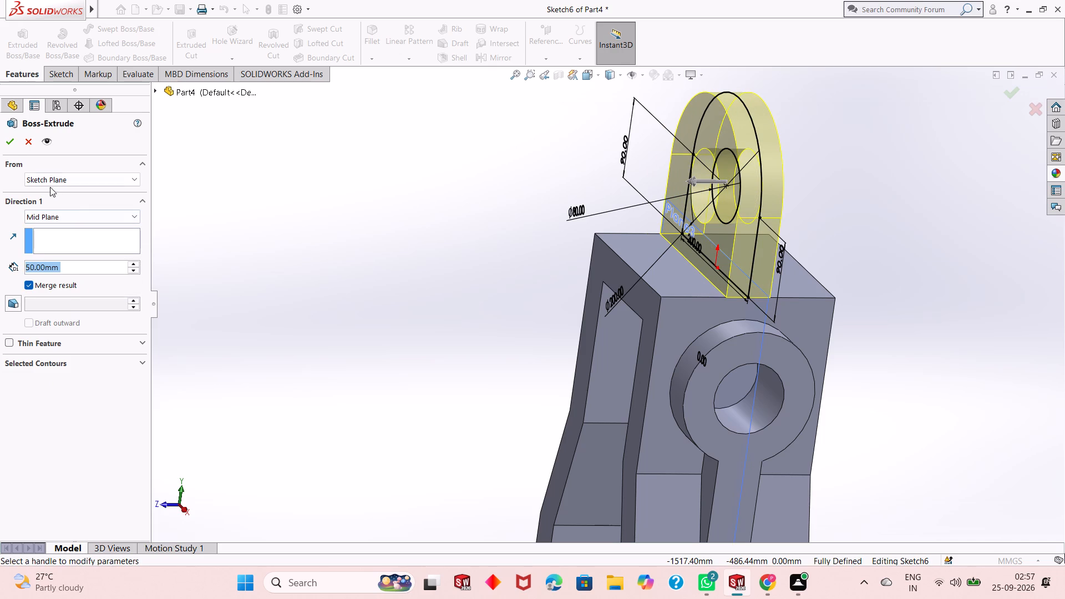
click(11, 144)
click(378, 295)
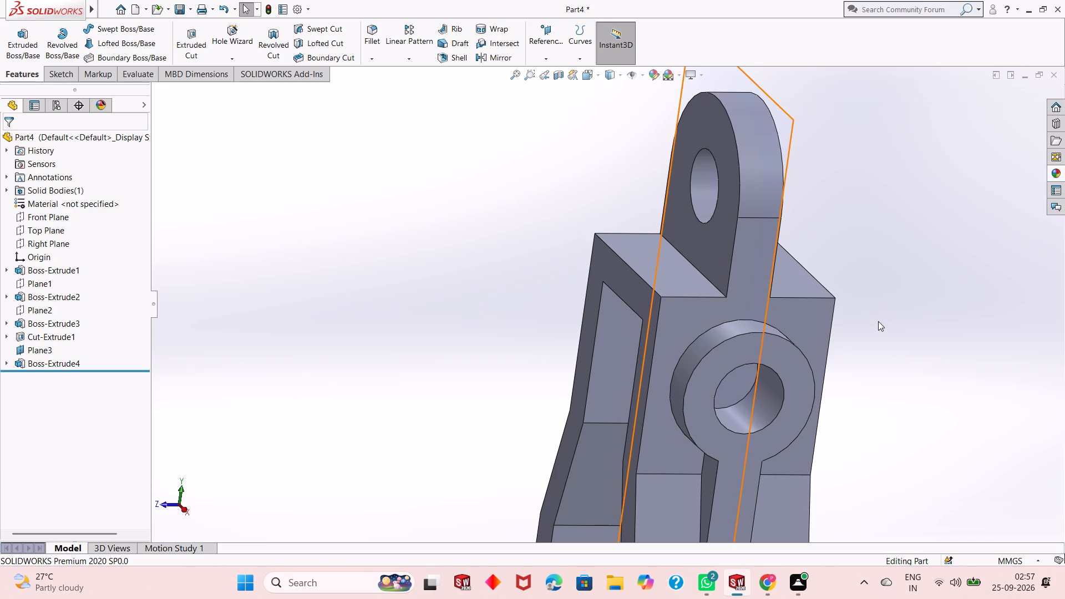
Hide the reference plane Plane3 running through the lug.
right_click(786, 122)
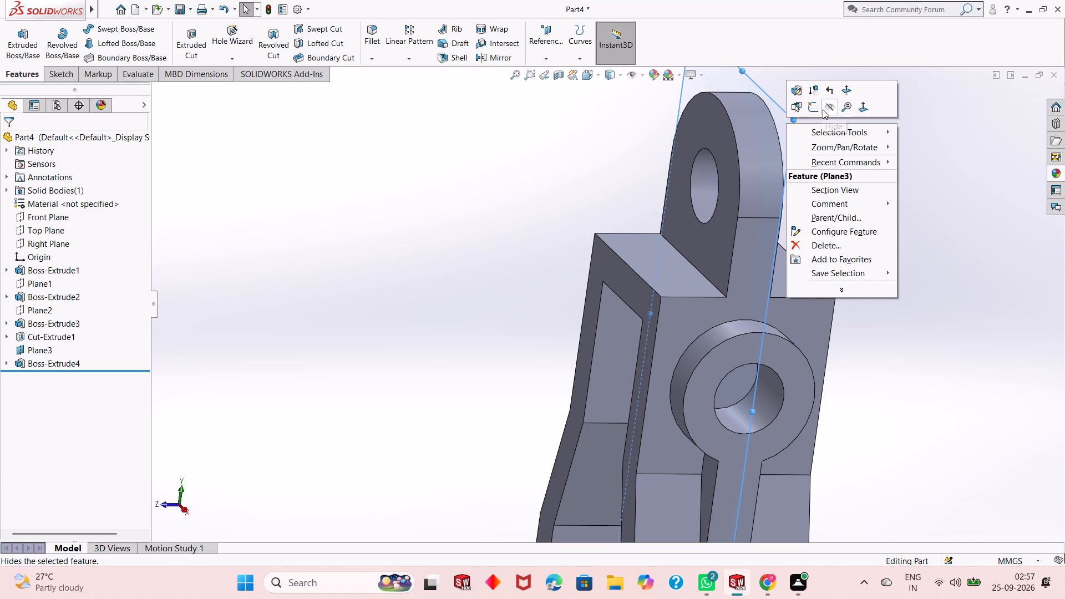
click(824, 109)
Fillet the two edges where the lug meets the body and the body's two long outer top edges with a 20 mm radius.
scroll(712, 295, up, 1)
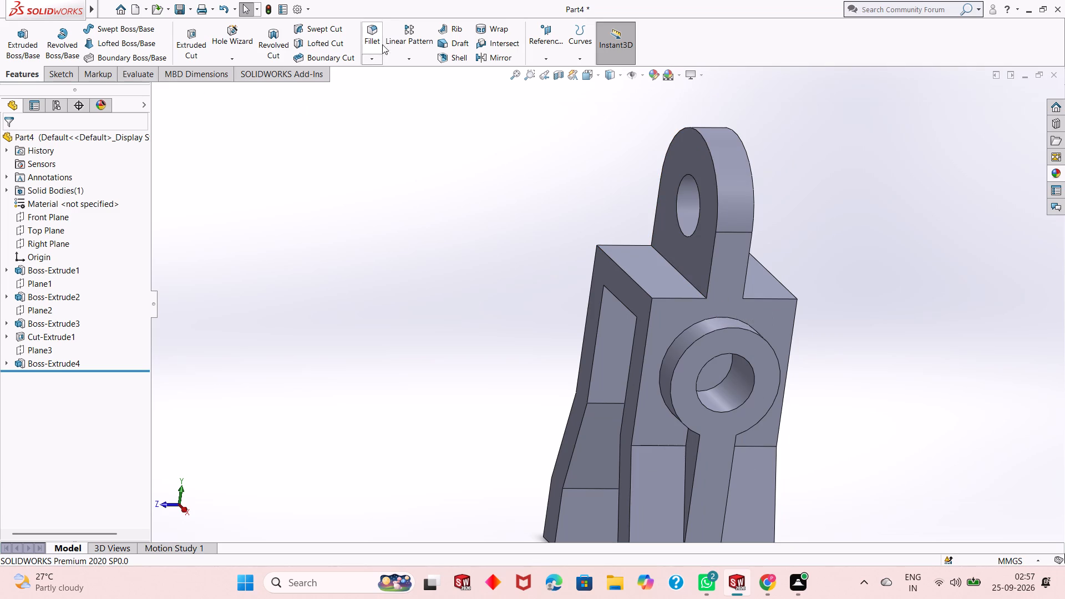
scroll(571, 317, up, 3)
scroll(799, 356, down, 1)
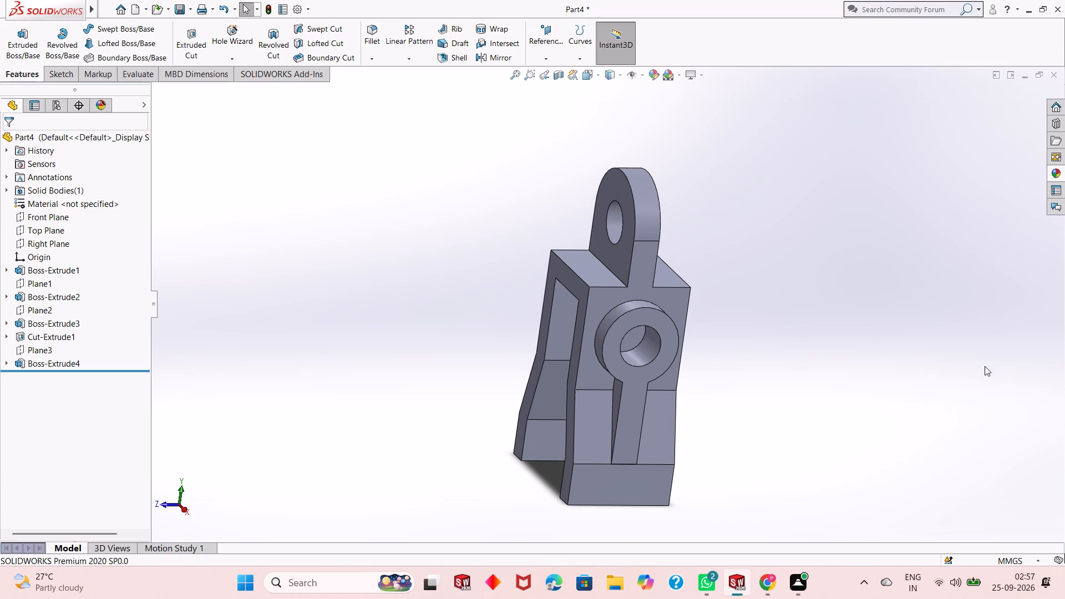
scroll(673, 266, down, 2)
middle_drag(688, 271, 653, 232)
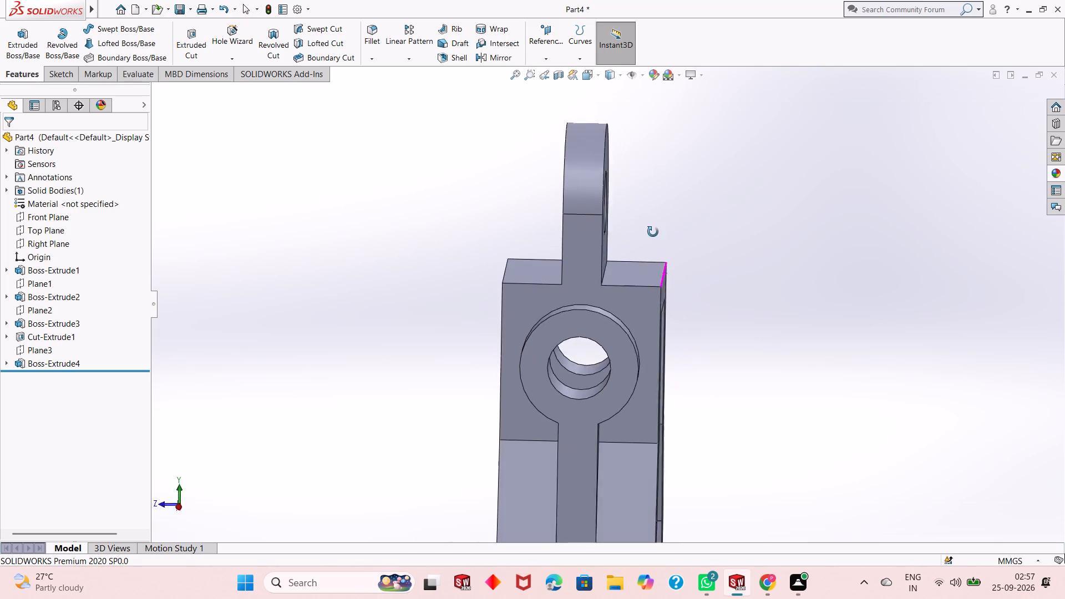
middle_drag(653, 232, 696, 337)
scroll(622, 328, up, 1)
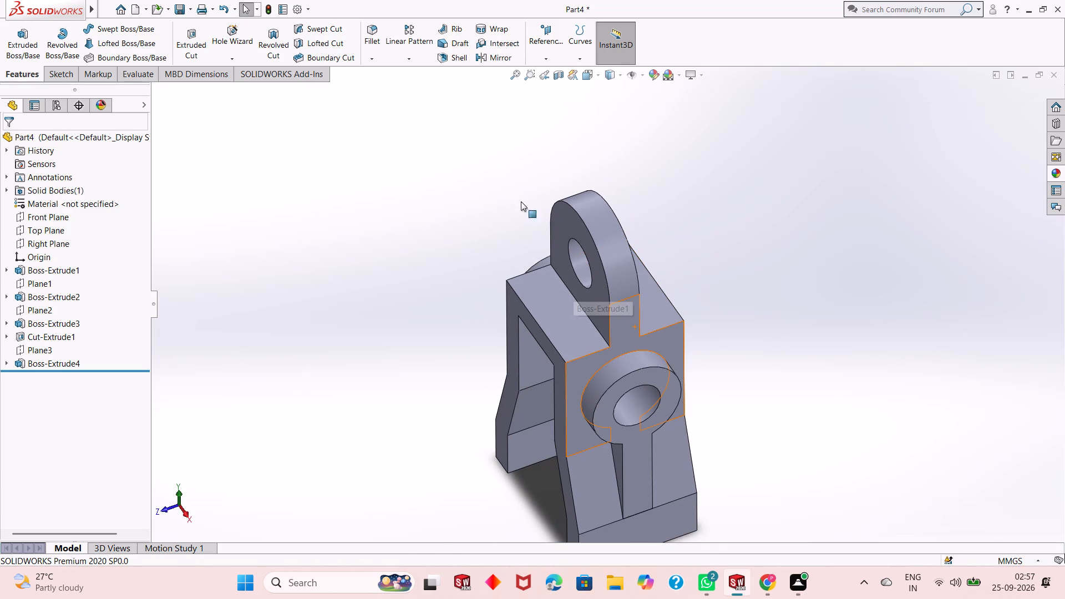
click(373, 38)
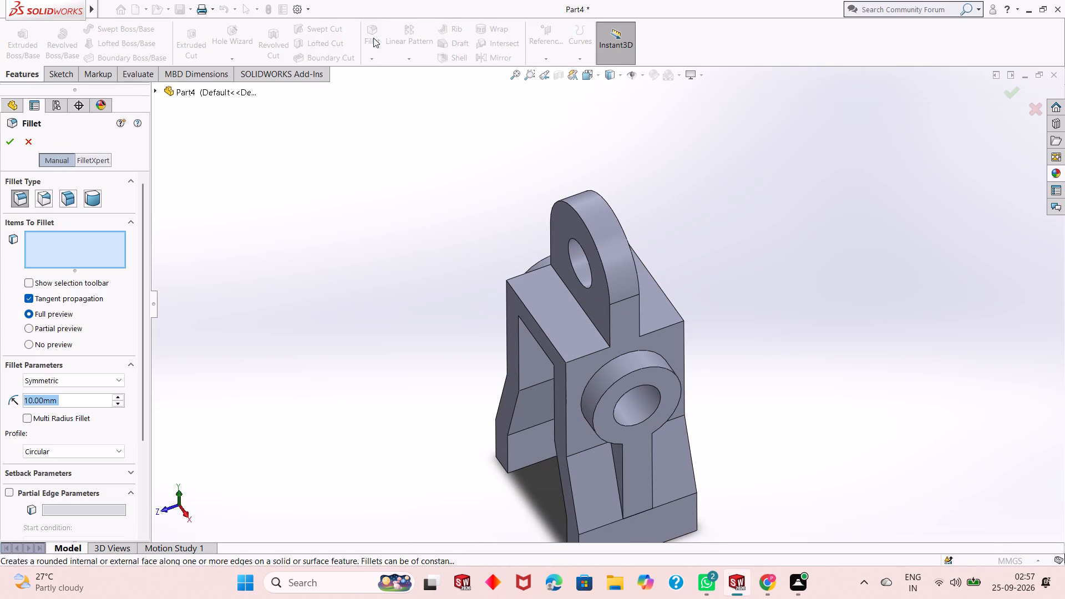
text(20)
key(Return)
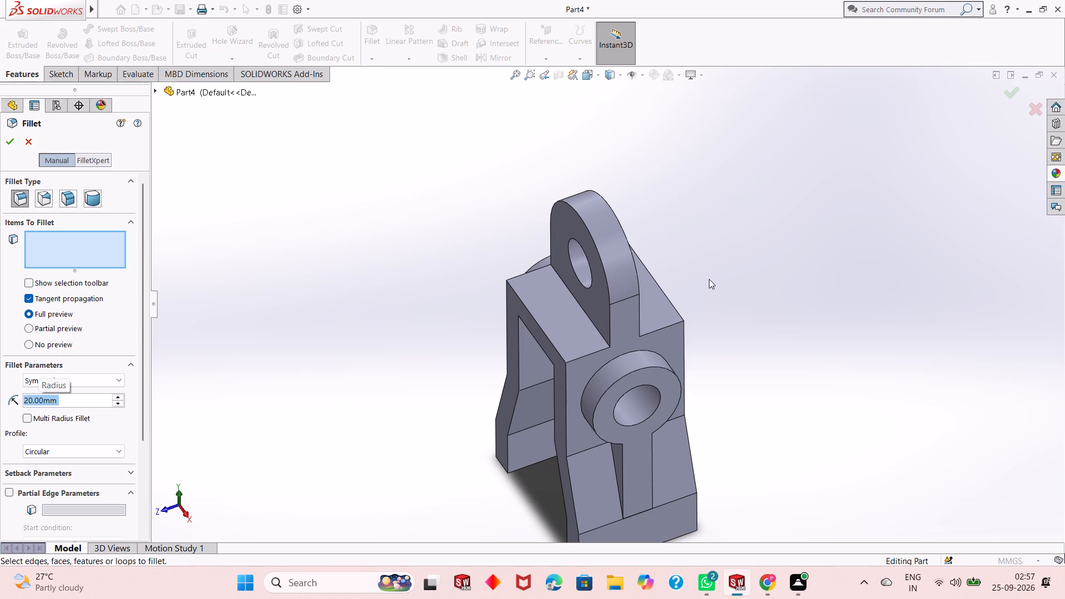
scroll(662, 407, up, 1)
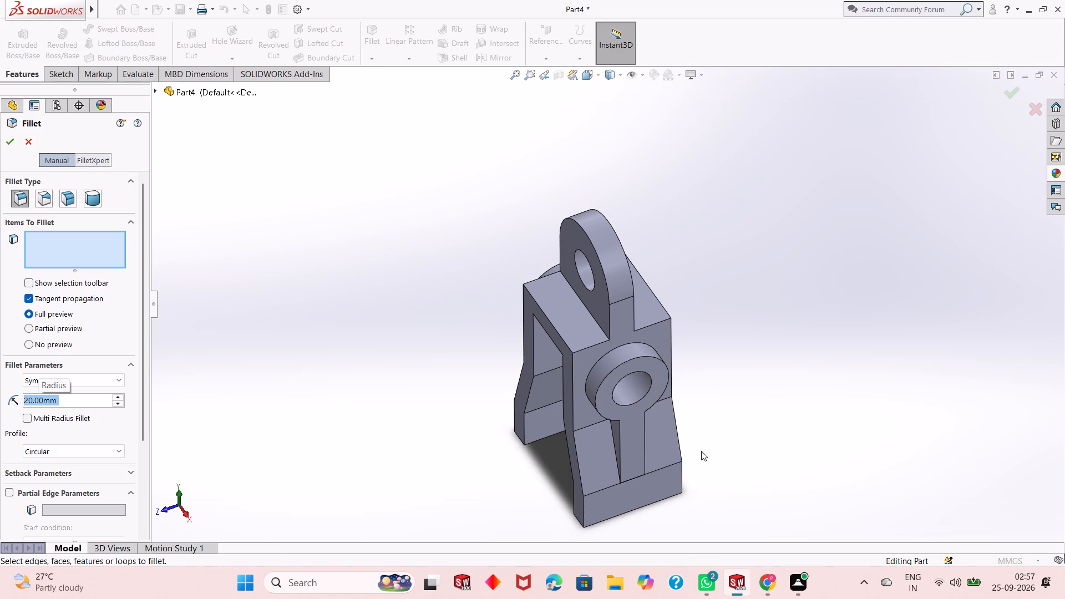
middle_drag(702, 453, 692, 400)
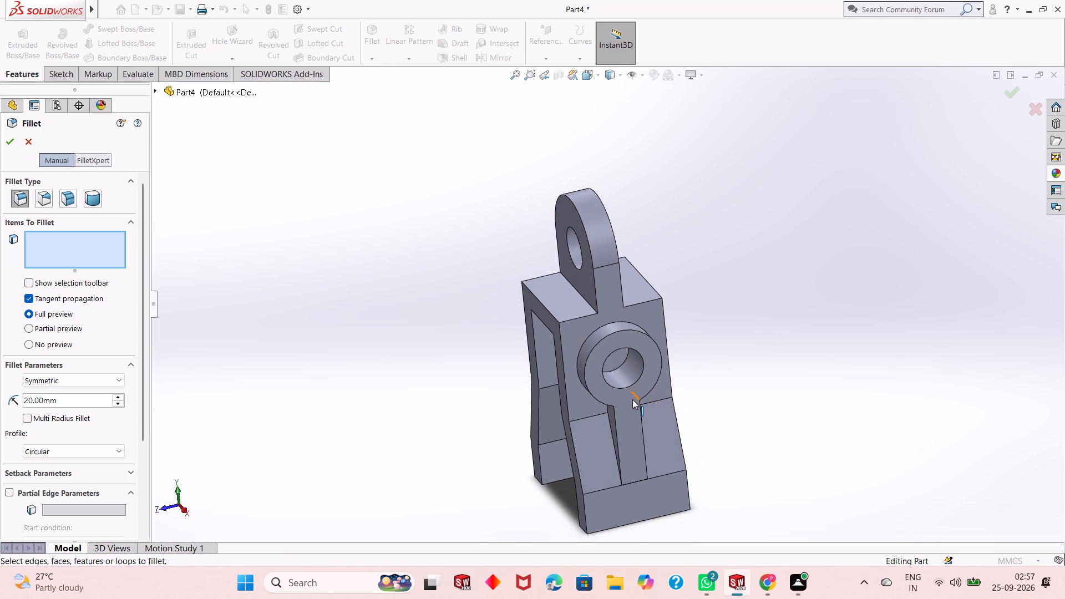
scroll(635, 405, down, 1)
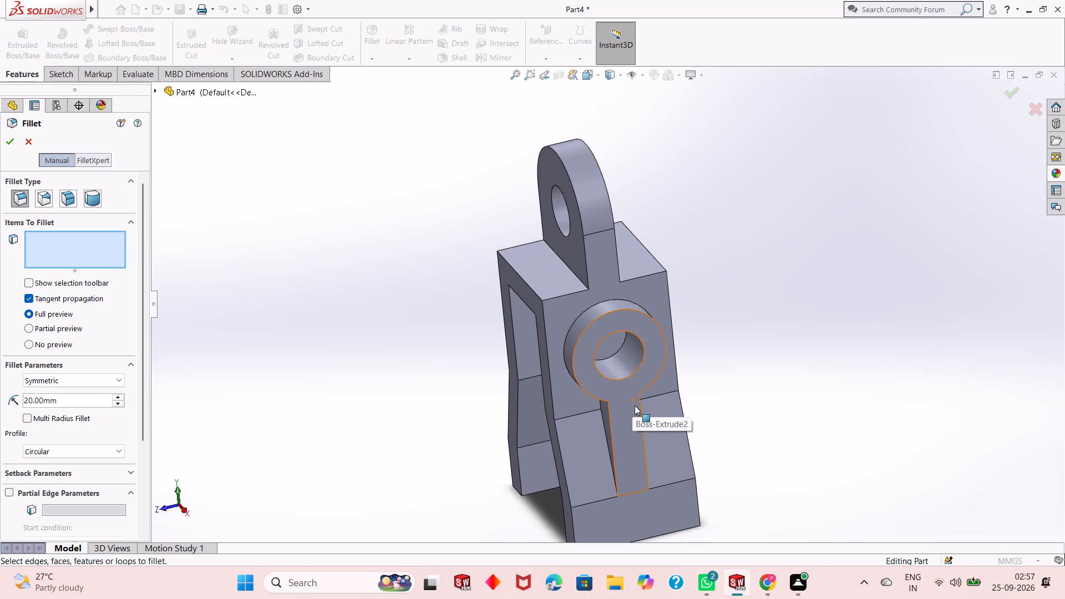
scroll(634, 407, down, 1)
scroll(630, 434, up, 1)
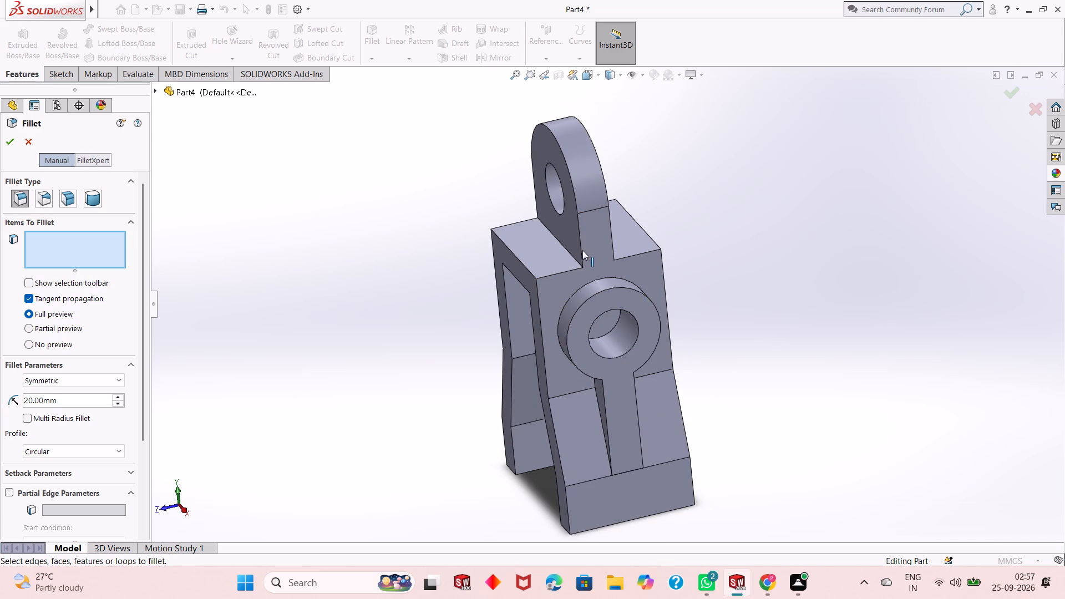
middle_drag(547, 246, 547, 285)
click(563, 258)
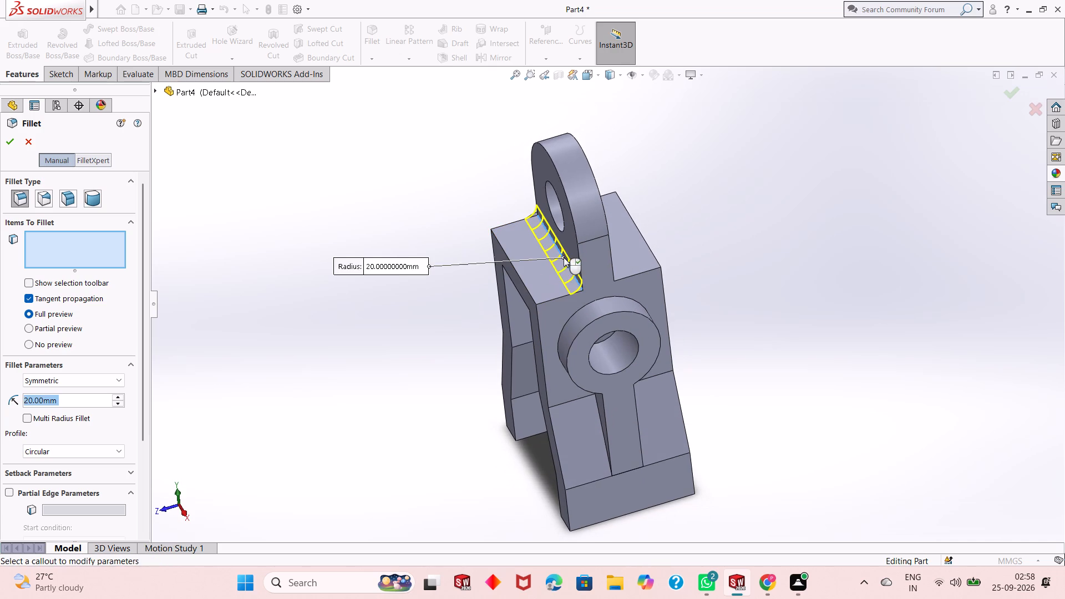
click(533, 297)
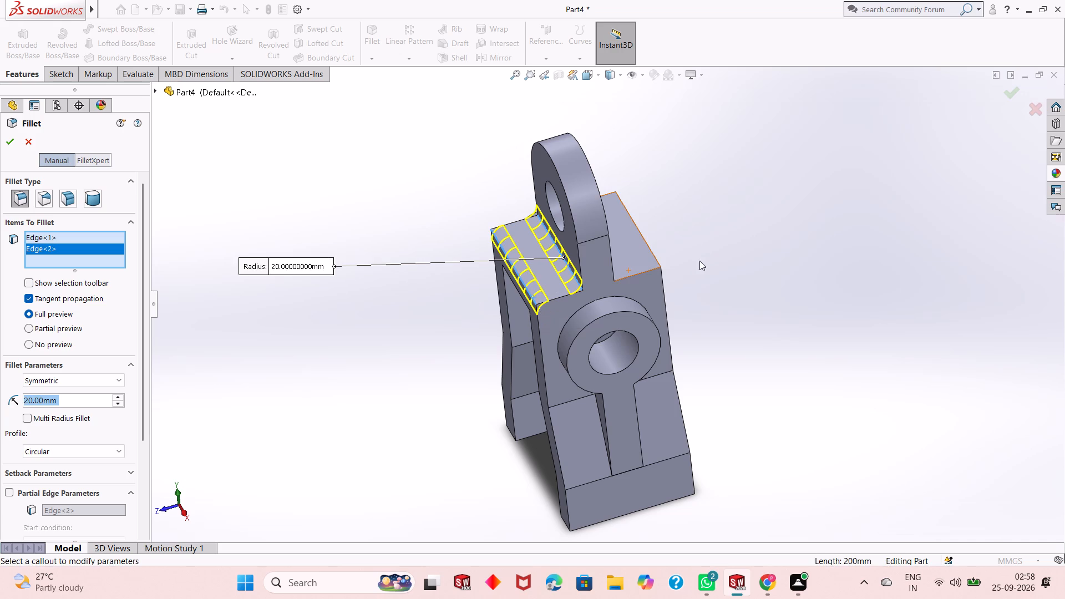
click(655, 253)
middle_drag(671, 282, 636, 344)
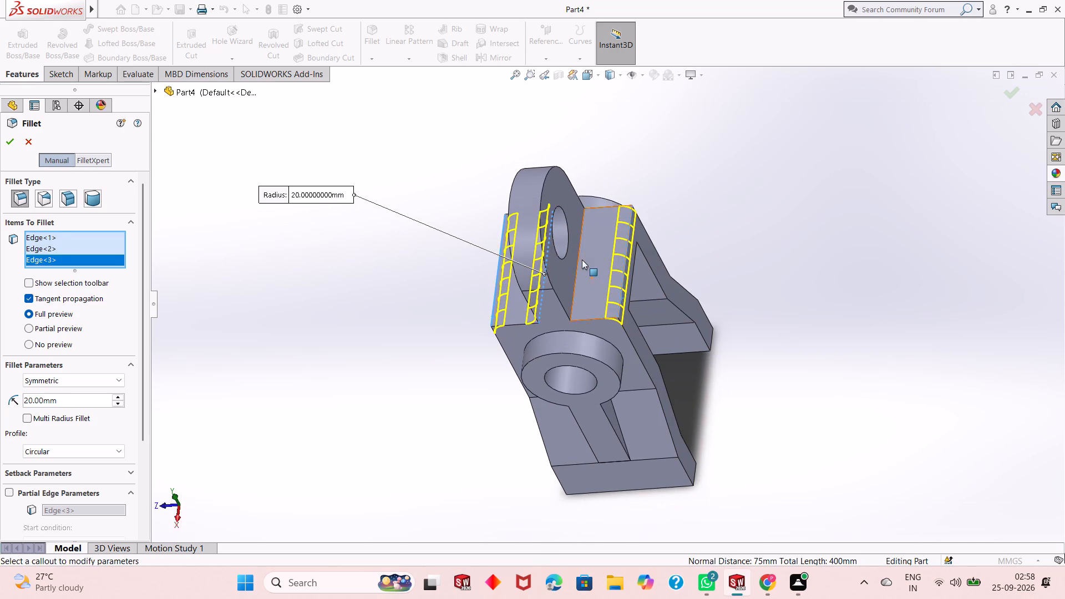
click(579, 255)
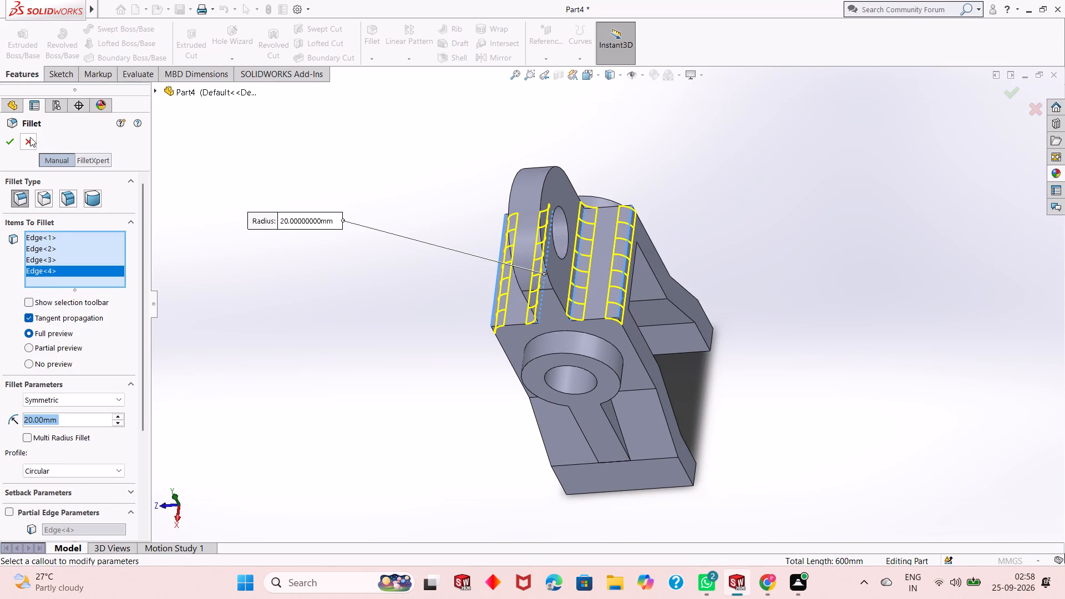
click(9, 143)
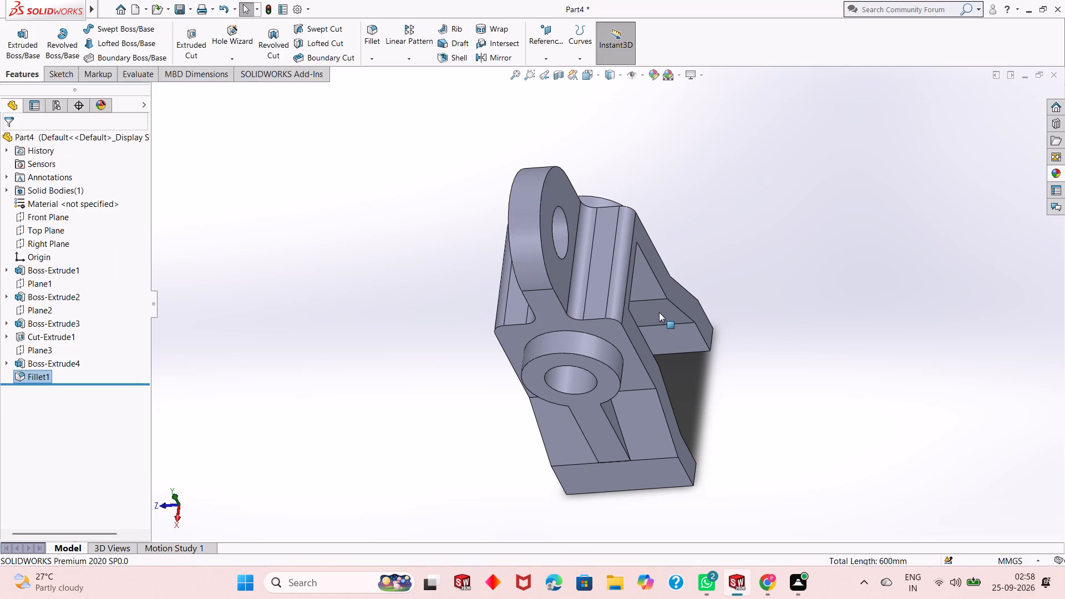
Examine the filleted part from several sides, including the lower ends of both legs.
middle_drag(658, 314, 716, 281)
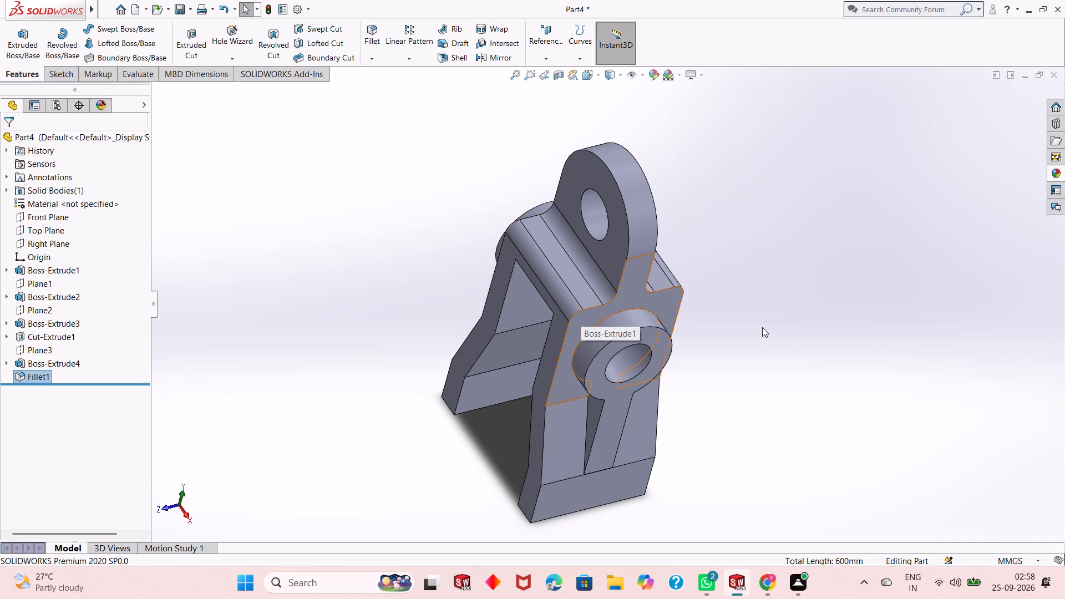
middle_drag(762, 329, 696, 295)
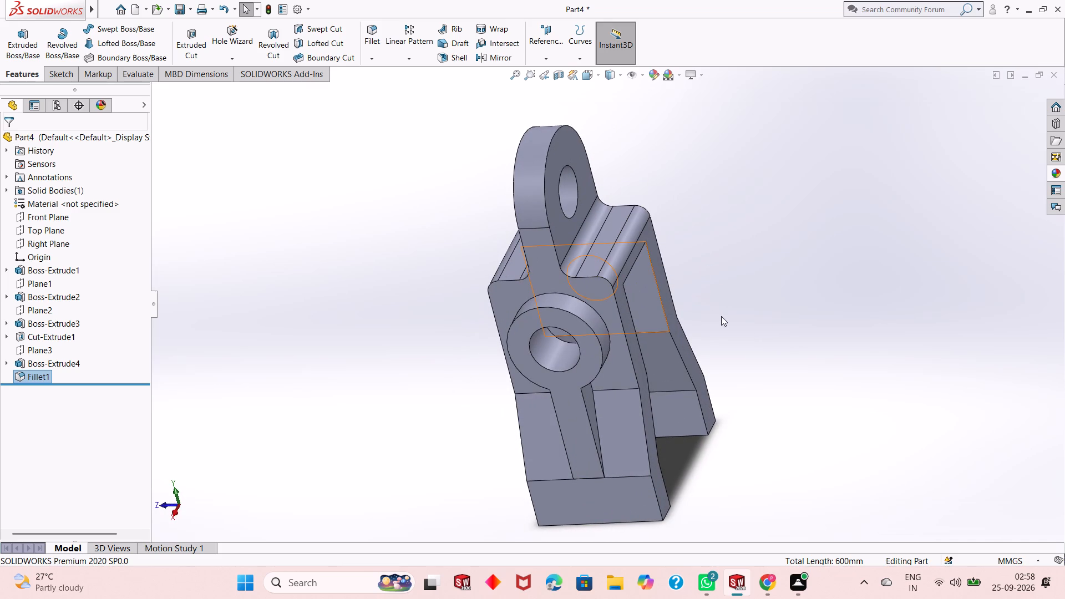
middle_drag(733, 328, 769, 292)
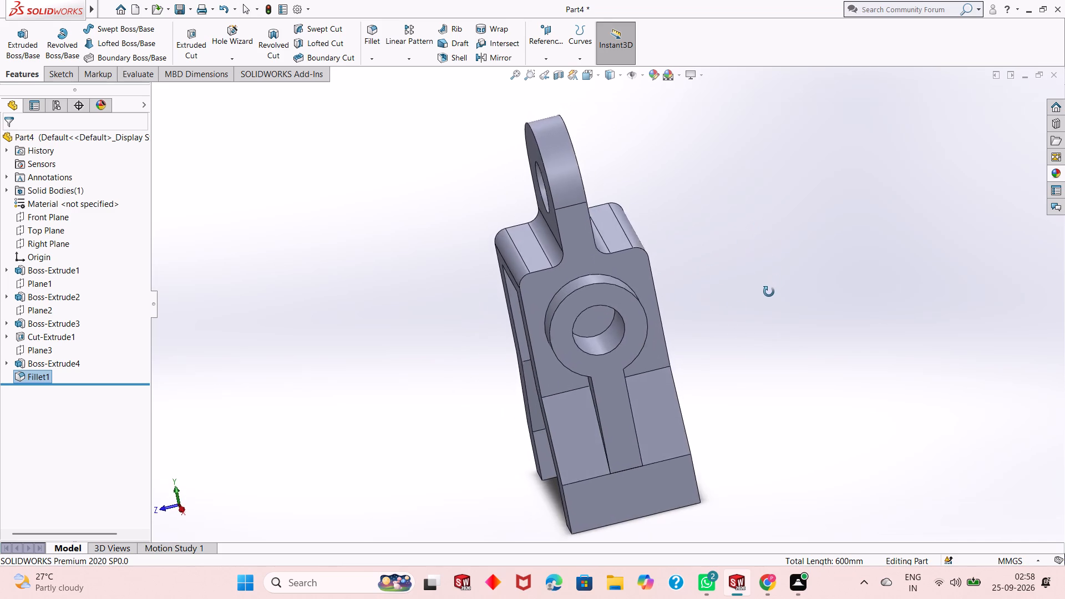
middle_drag(769, 292, 794, 277)
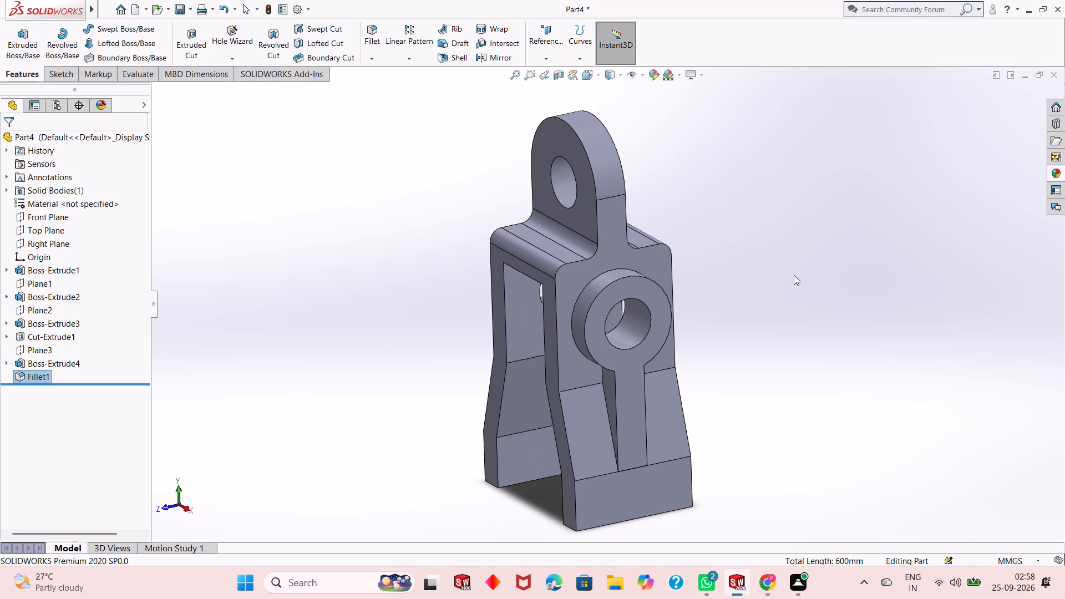
scroll(609, 392, up, 2)
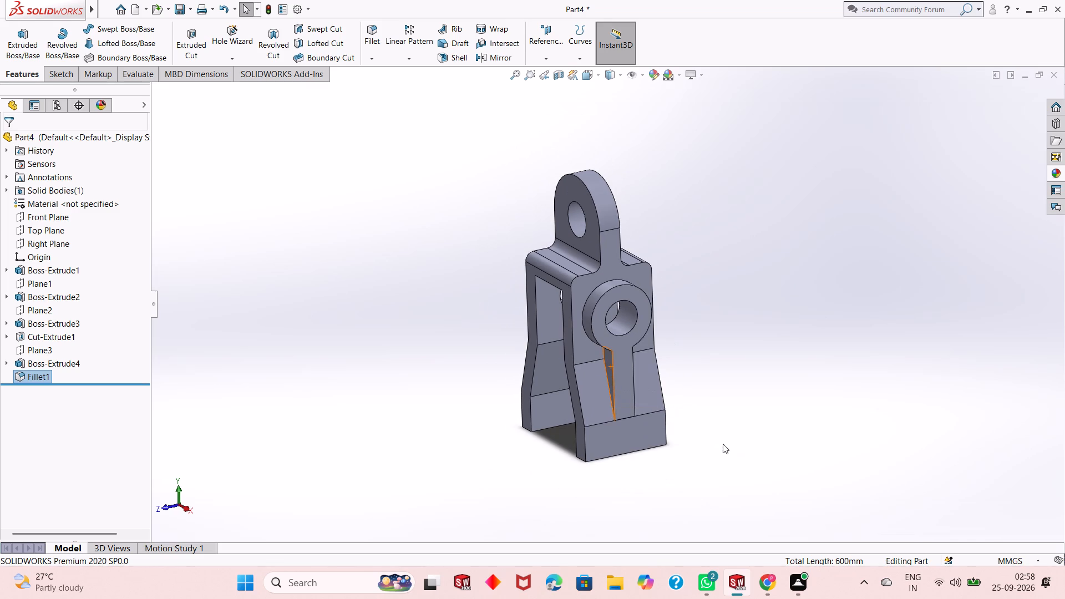
middle_drag(721, 442, 781, 379)
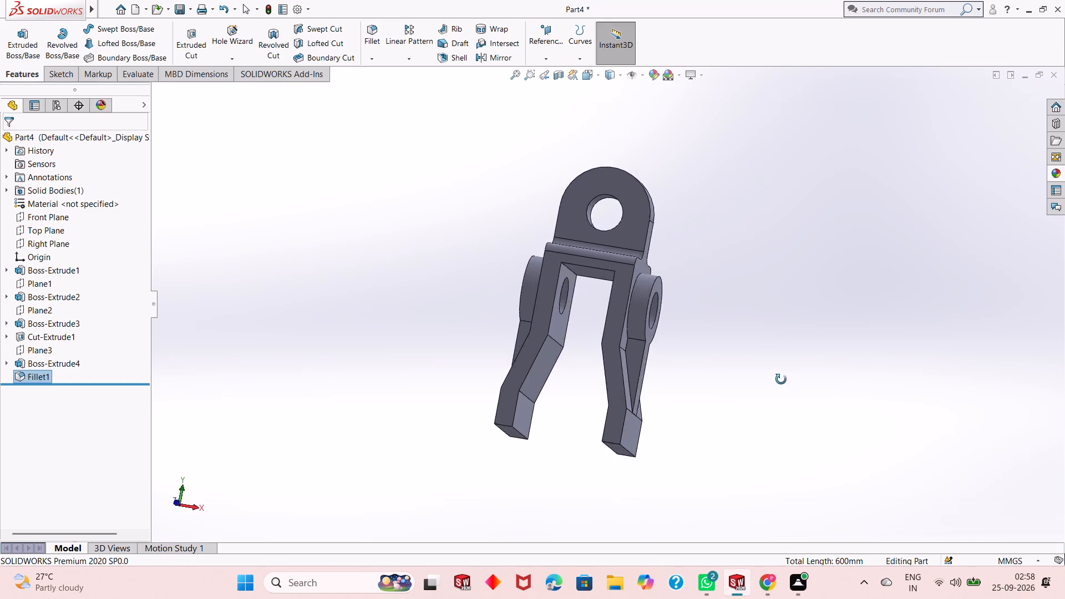
middle_drag(781, 379, 710, 388)
click(584, 438)
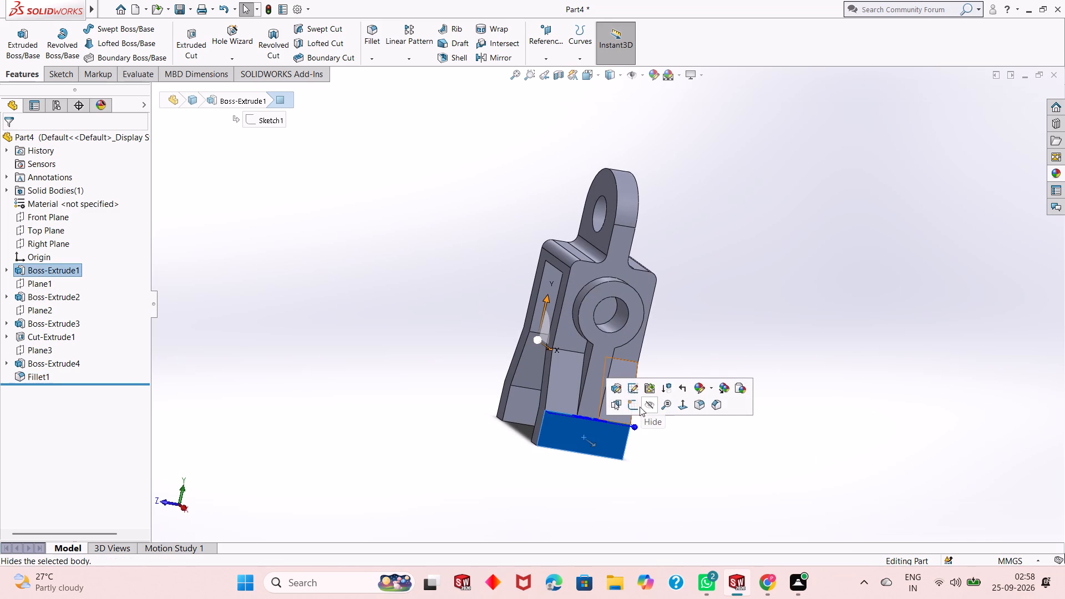
key(Escape)
scroll(567, 363, down, 2)
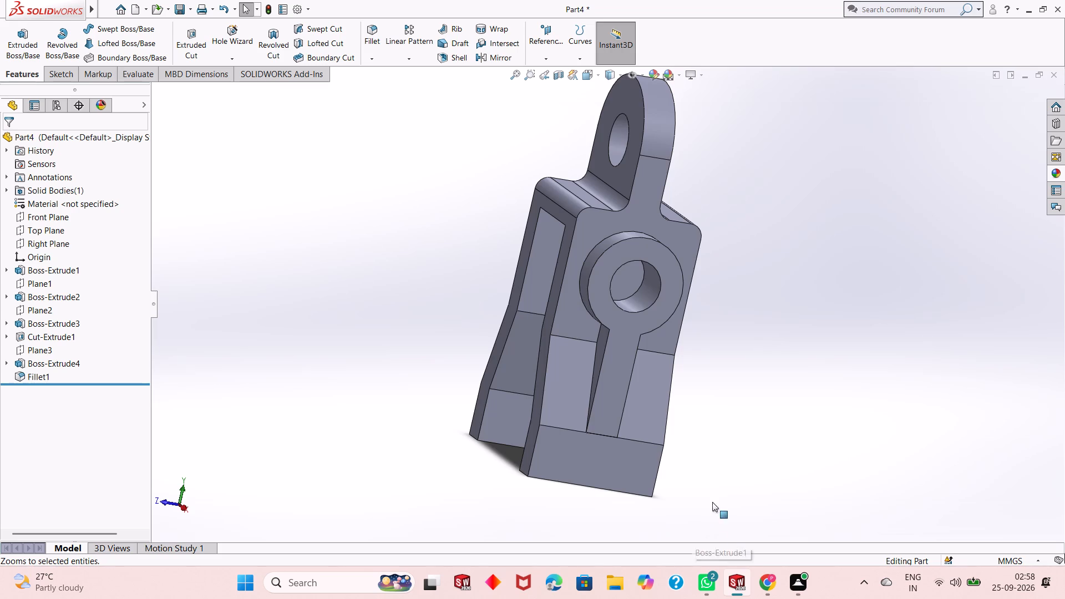
middle_drag(717, 478, 715, 441)
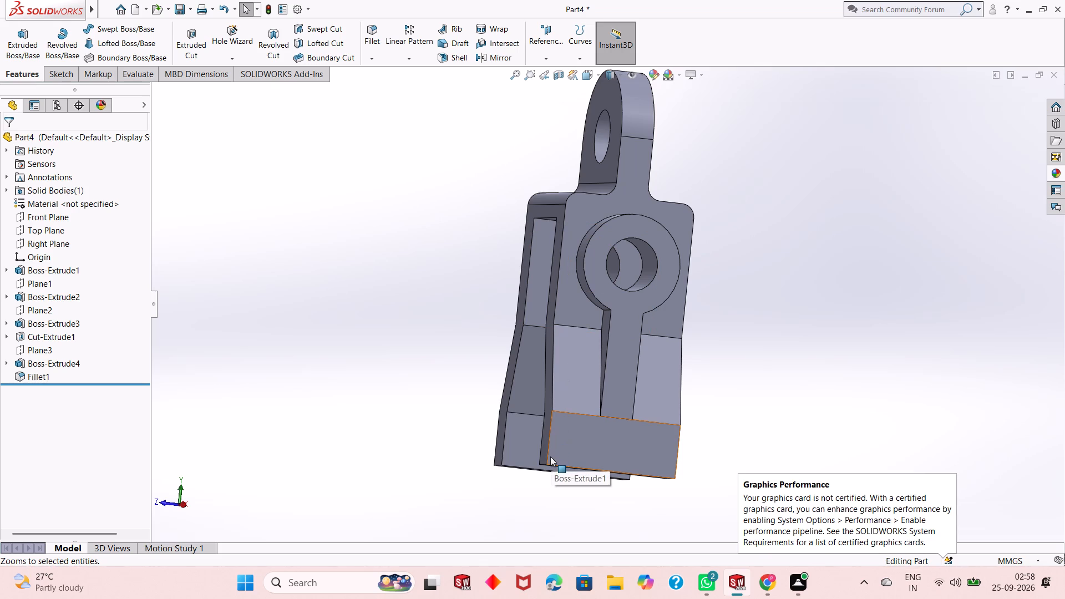
middle_drag(739, 413, 744, 423)
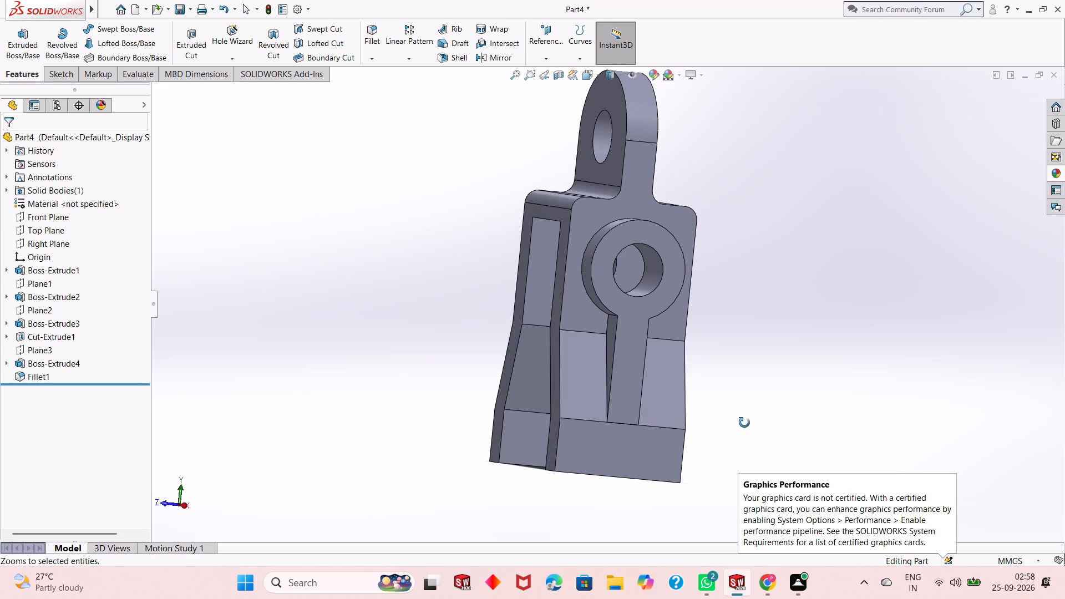
middle_drag(744, 423, 745, 423)
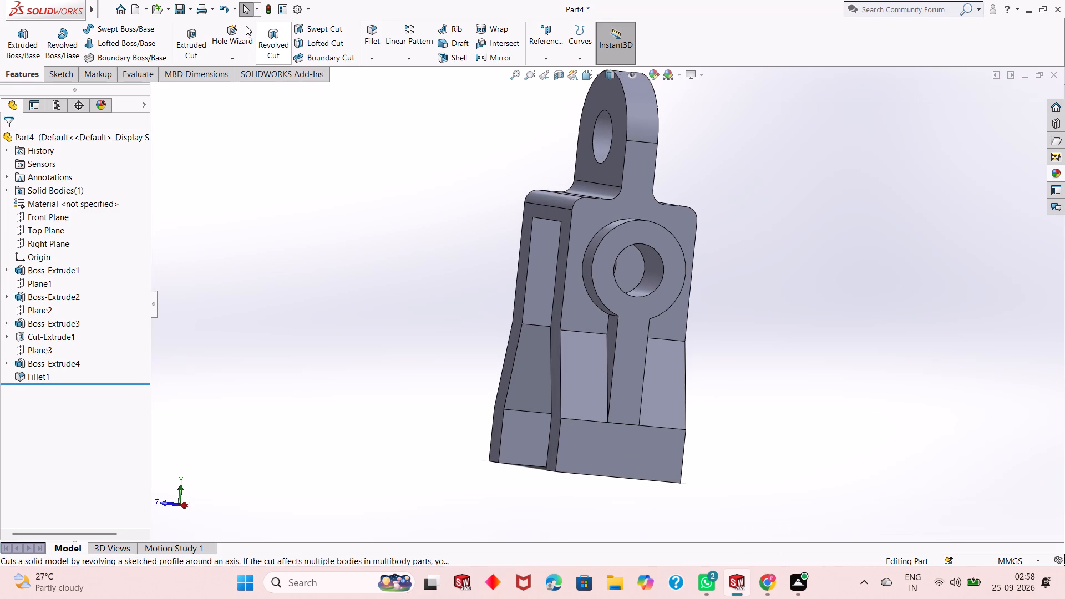
Add a 40 mm face fillet between the front U-shaped face and the bottom end face of the +X leg.
click(373, 31)
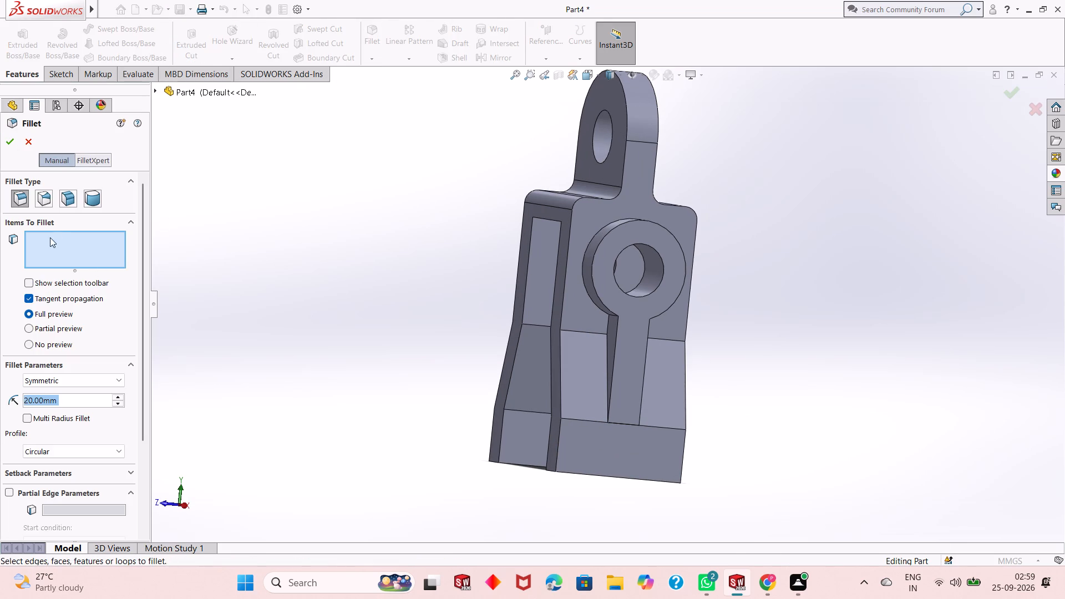
click(49, 202)
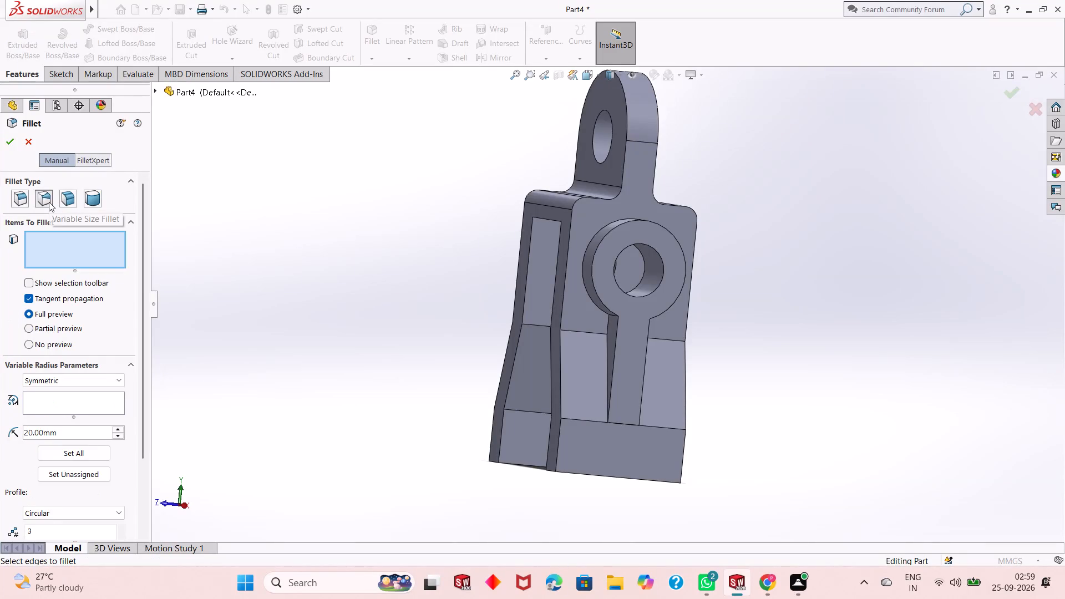
click(61, 199)
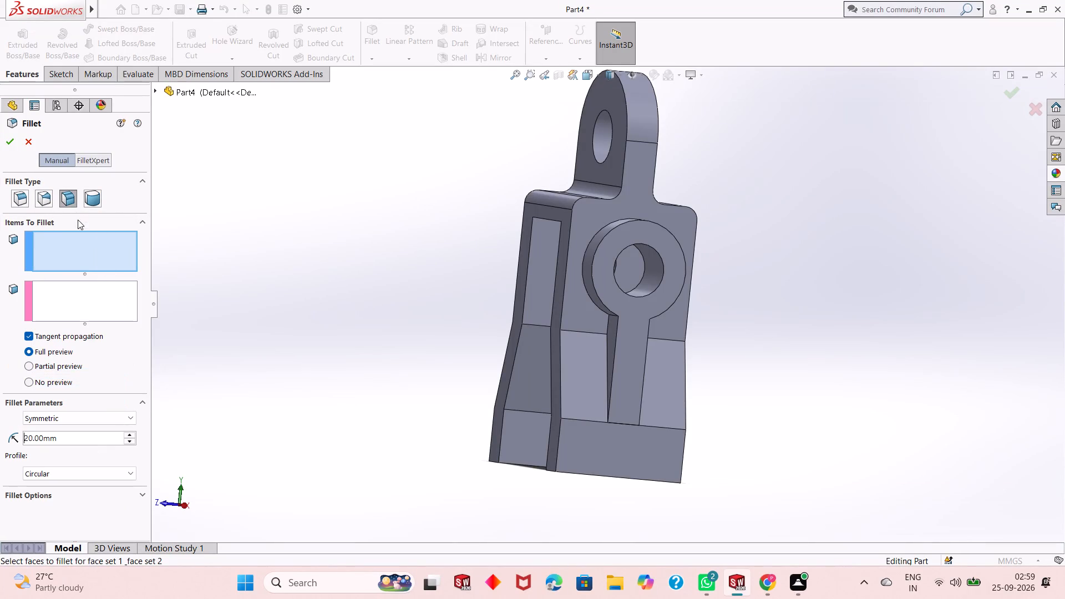
double_click(60, 436)
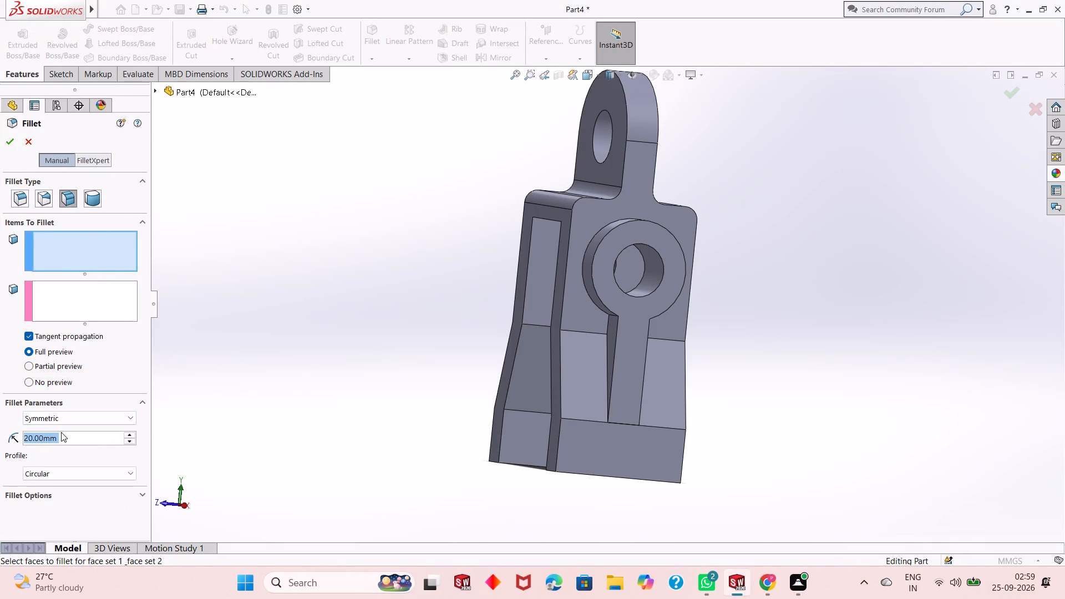
text(40)
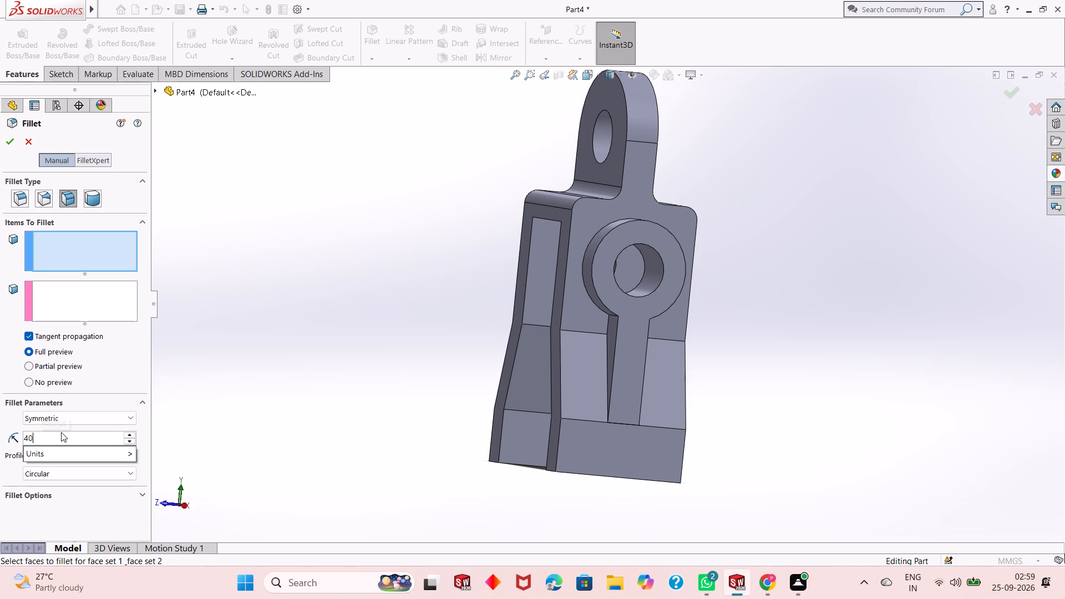
key(Return)
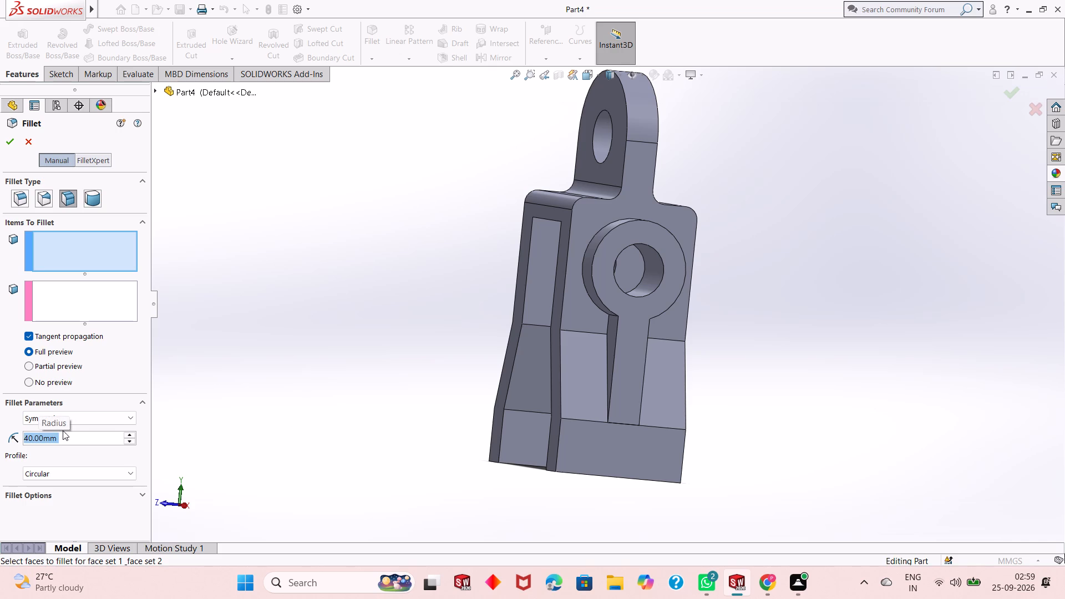
click(551, 452)
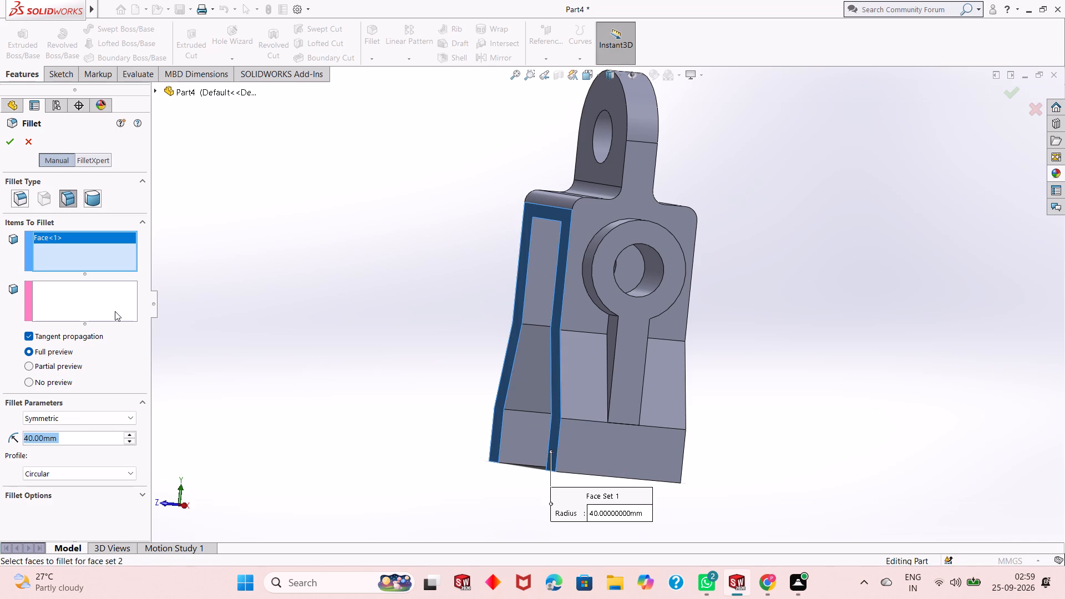
click(95, 303)
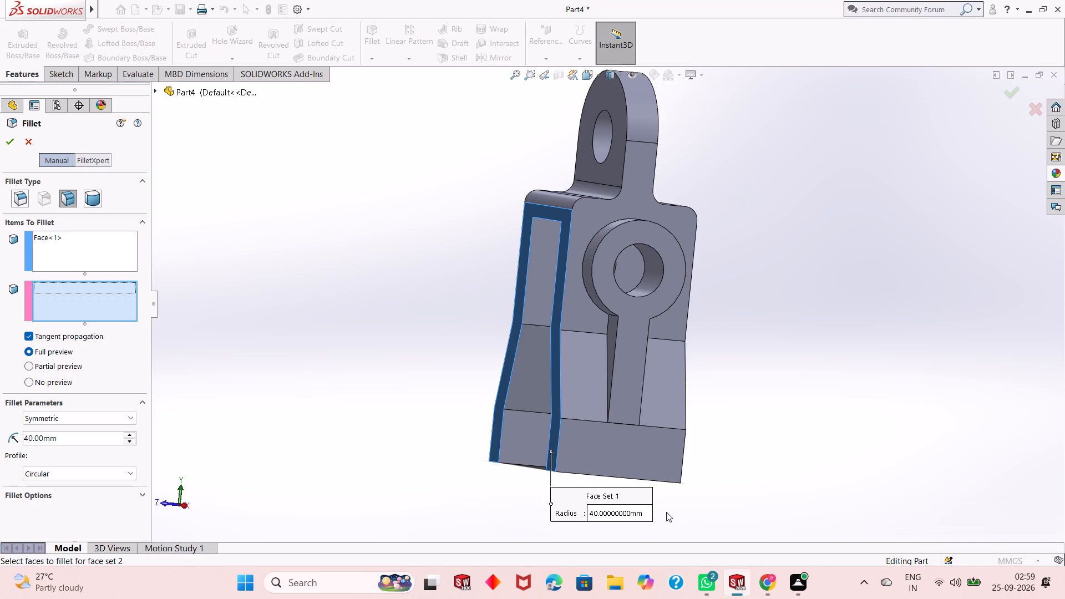
middle_drag(667, 512, 661, 408)
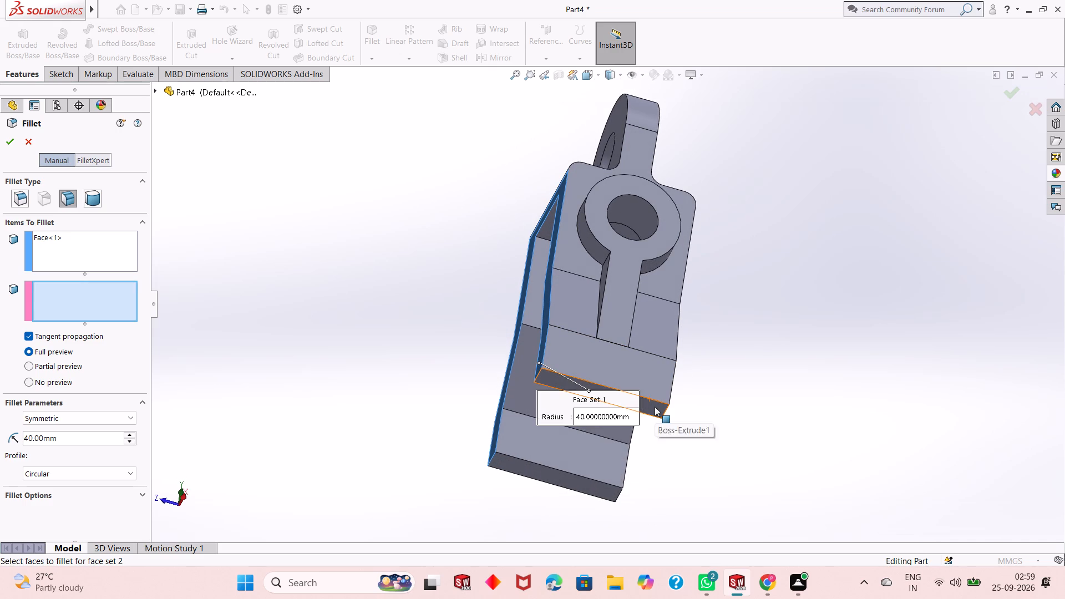
click(655, 407)
middle_drag(560, 358, 560, 402)
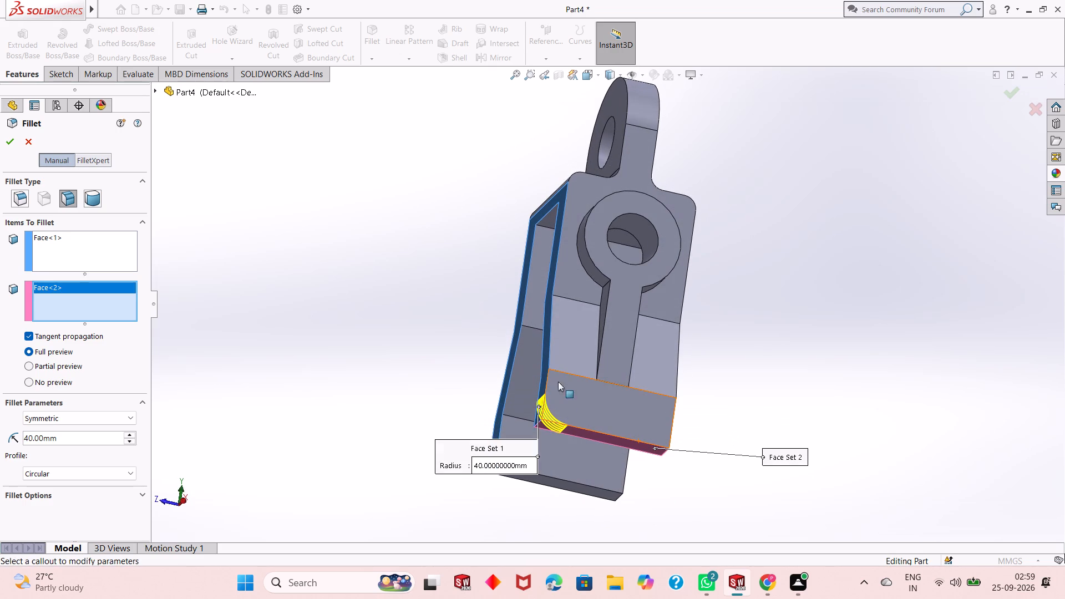
click(12, 144)
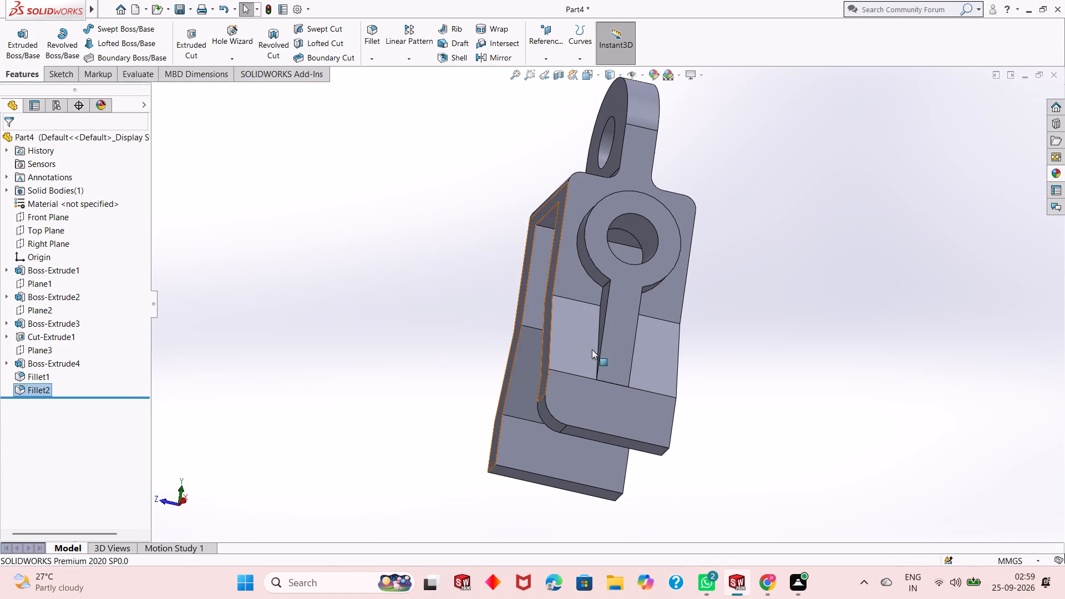
Round the rear bottom corner of the +X leg with a 40 mm face fillet between the rear U-shaped face and the leg's end face.
middle_drag(605, 356, 617, 428)
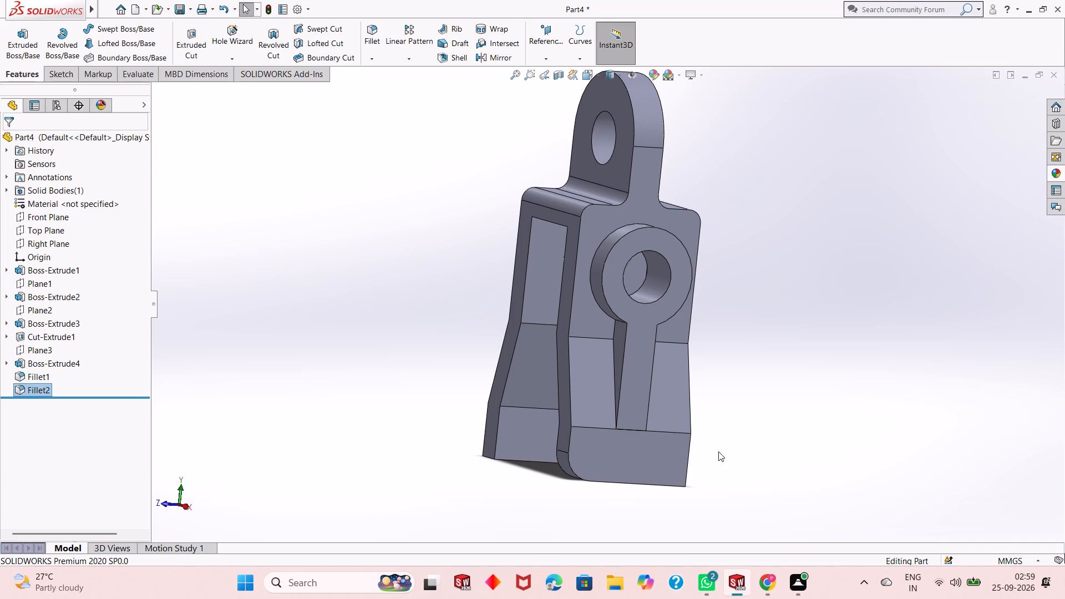
middle_drag(718, 451, 577, 324)
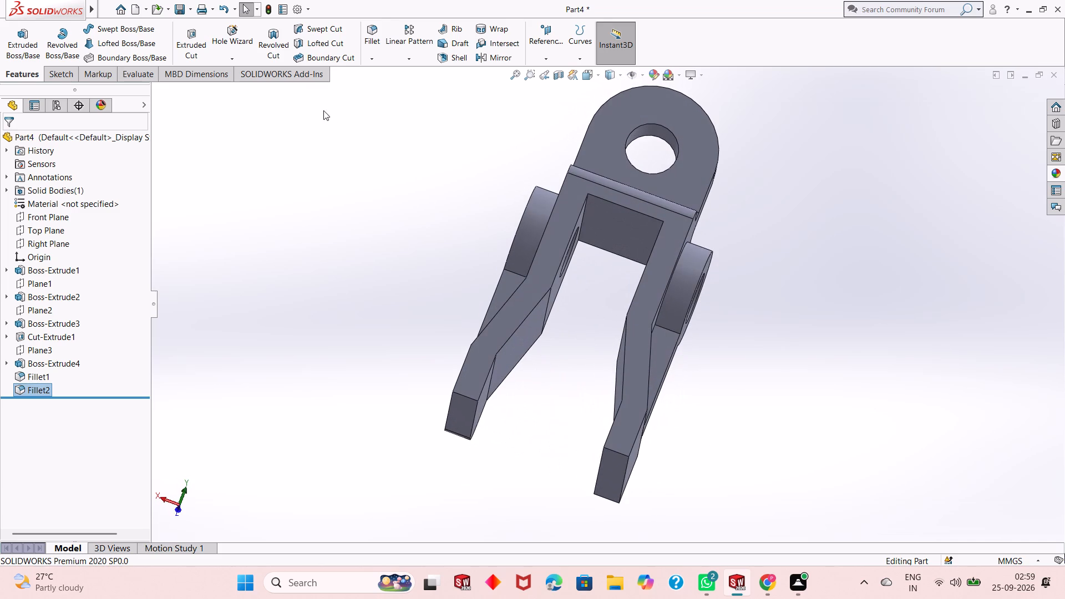
click(371, 36)
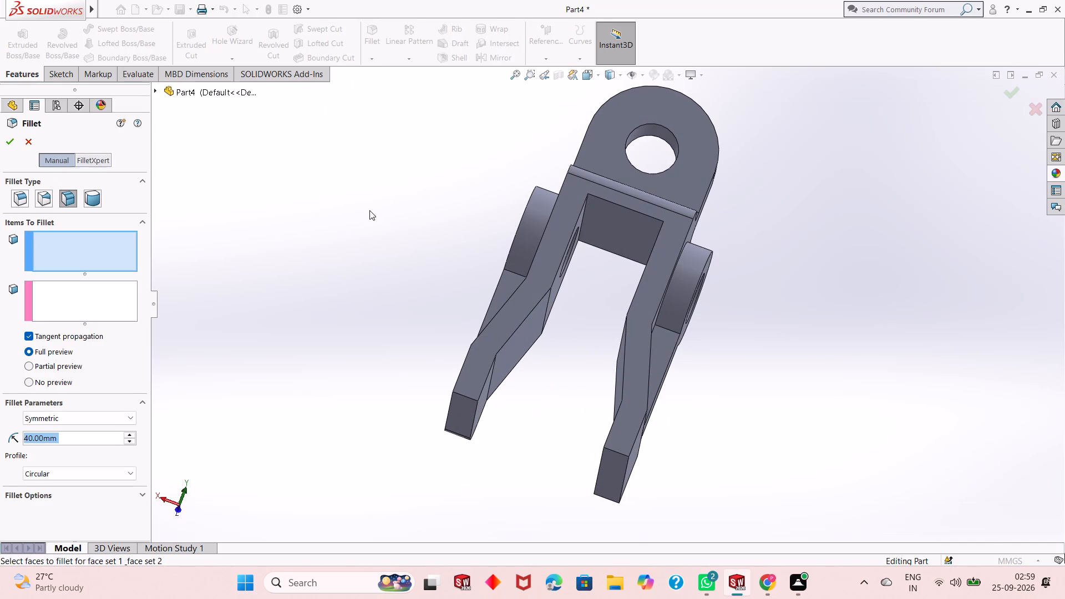
click(471, 372)
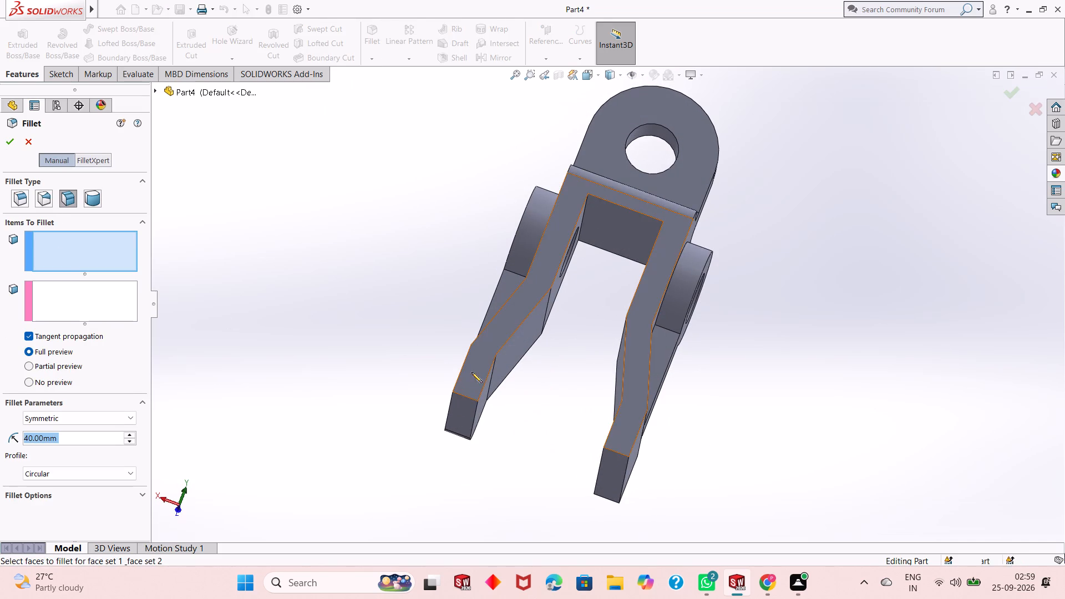
click(62, 297)
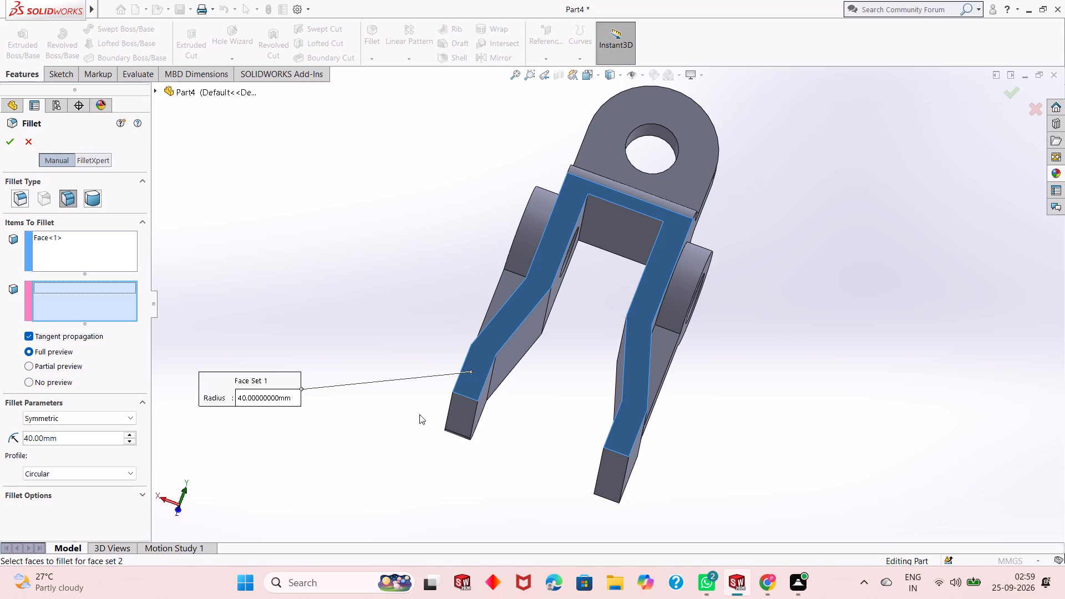
click(464, 417)
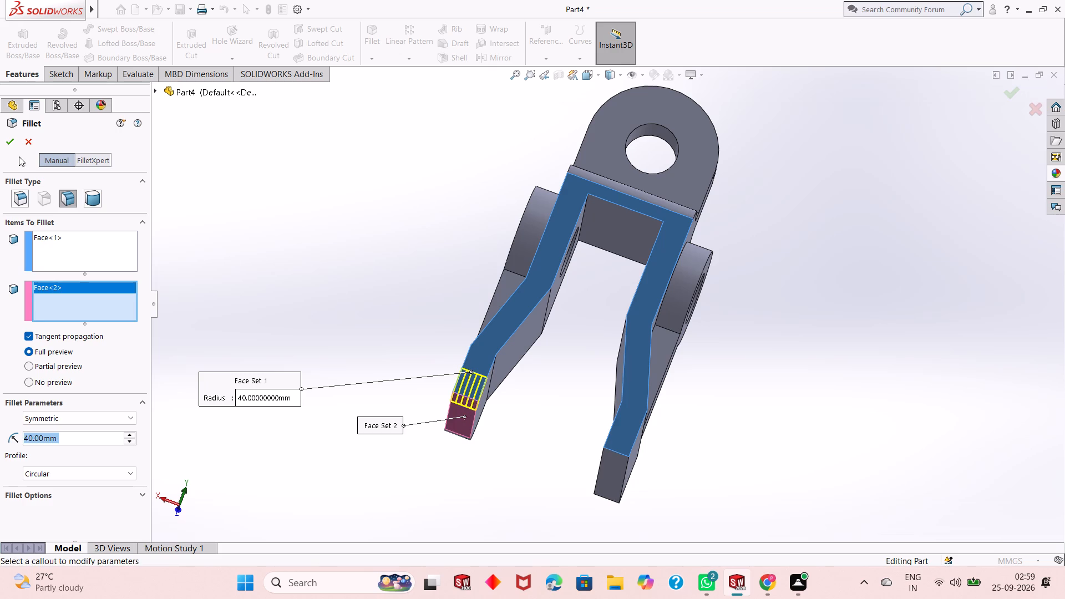
click(7, 140)
Round the front bottom corner of the -X leg with a 40 mm face fillet between the front U-shaped face and the leg's end face.
middle_drag(431, 295, 482, 422)
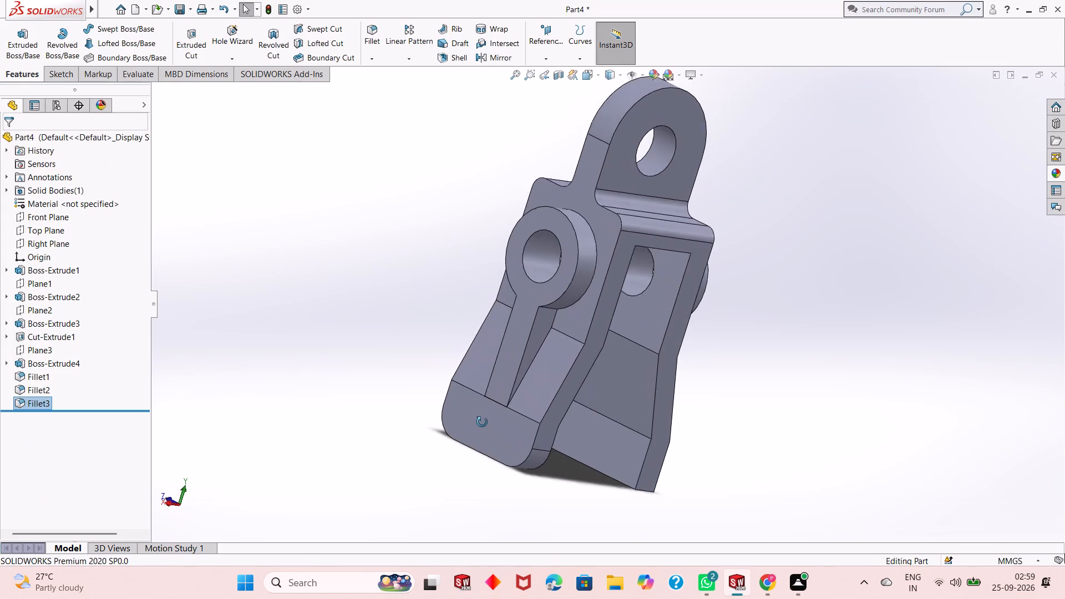
middle_drag(482, 422, 574, 447)
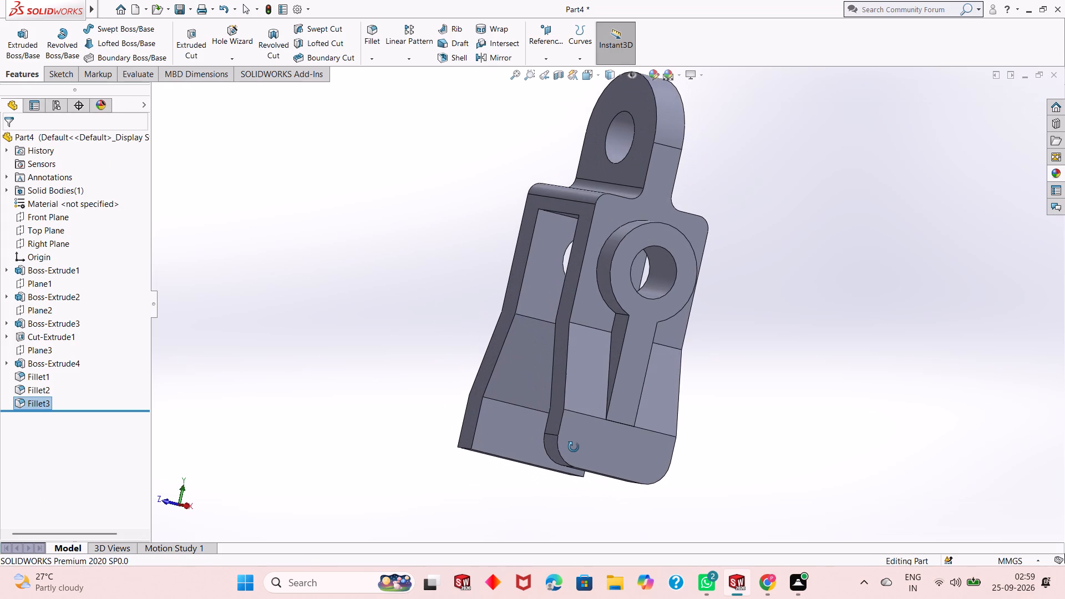
middle_drag(574, 447, 596, 450)
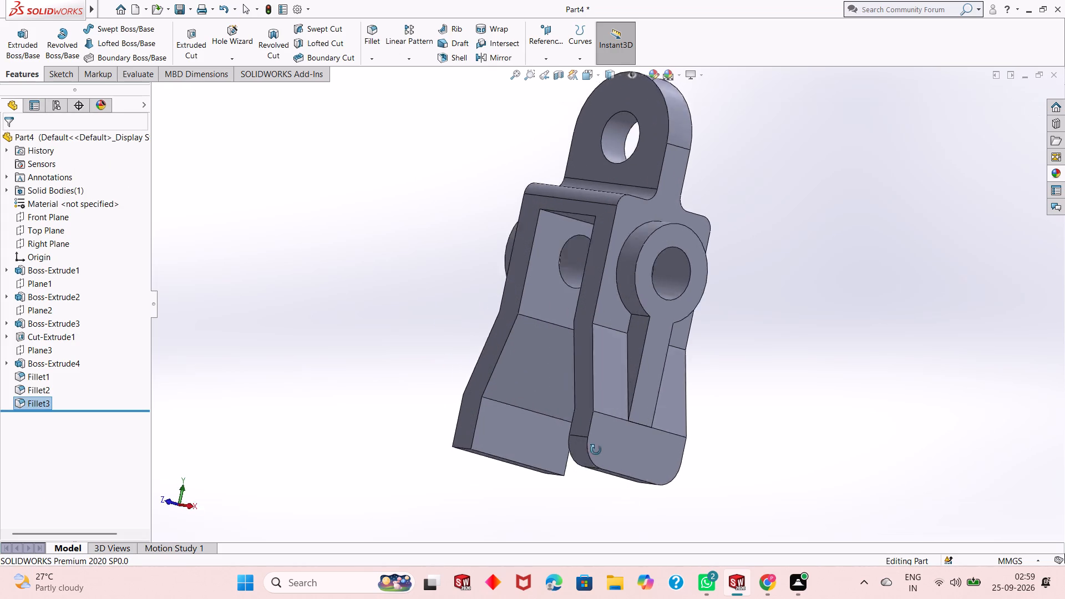
middle_drag(596, 450, 698, 410)
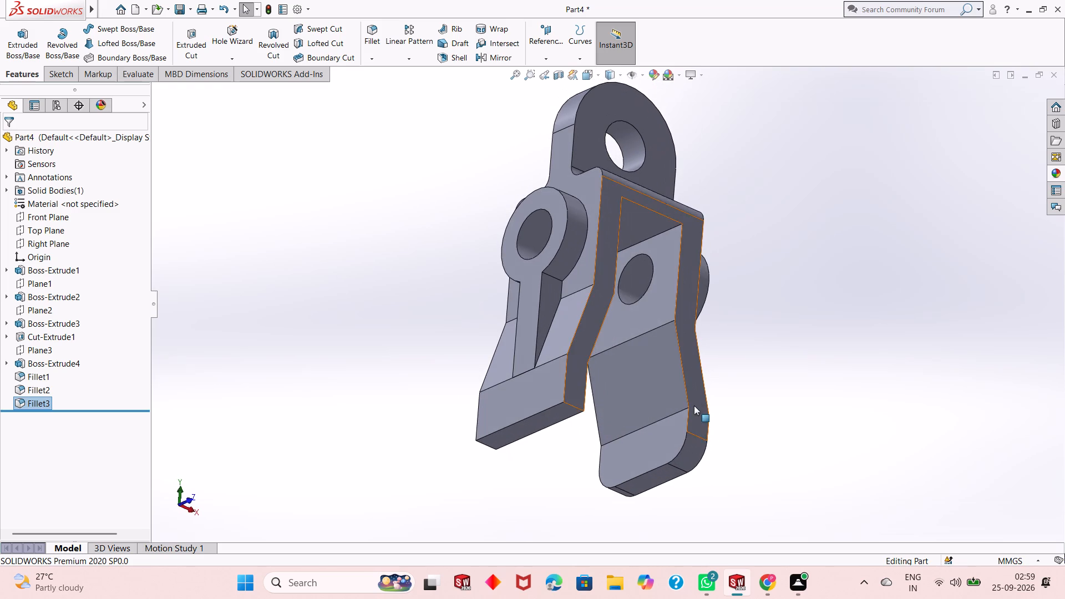
click(371, 34)
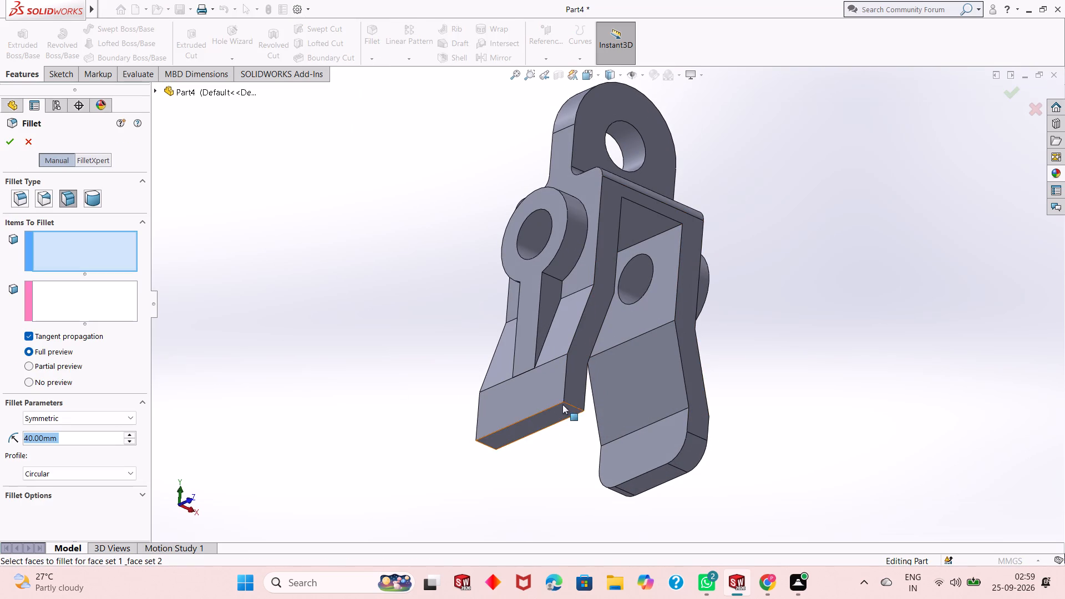
click(574, 386)
click(65, 298)
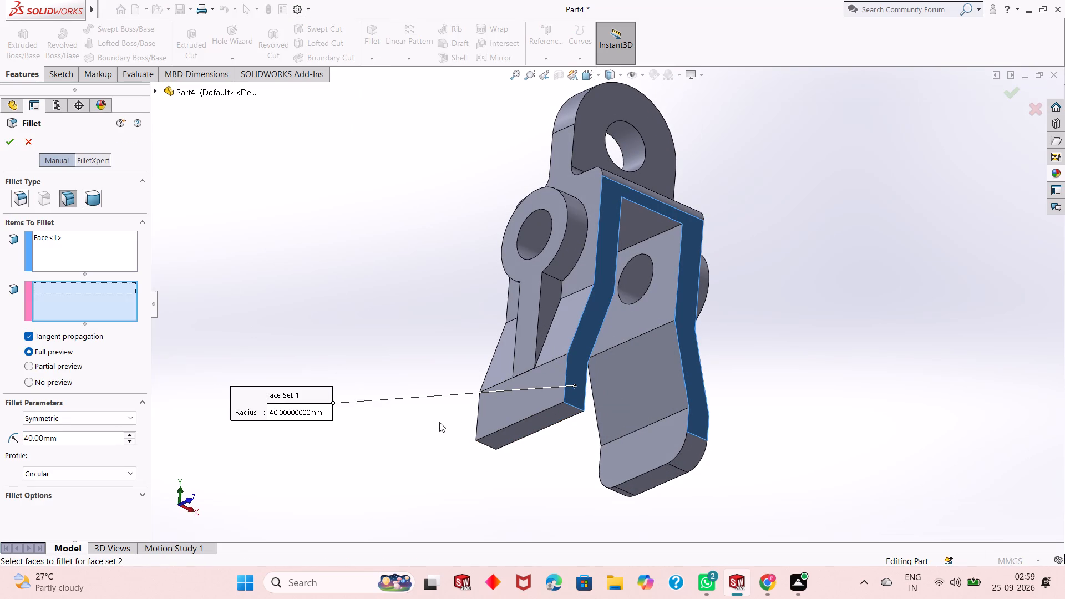
click(549, 415)
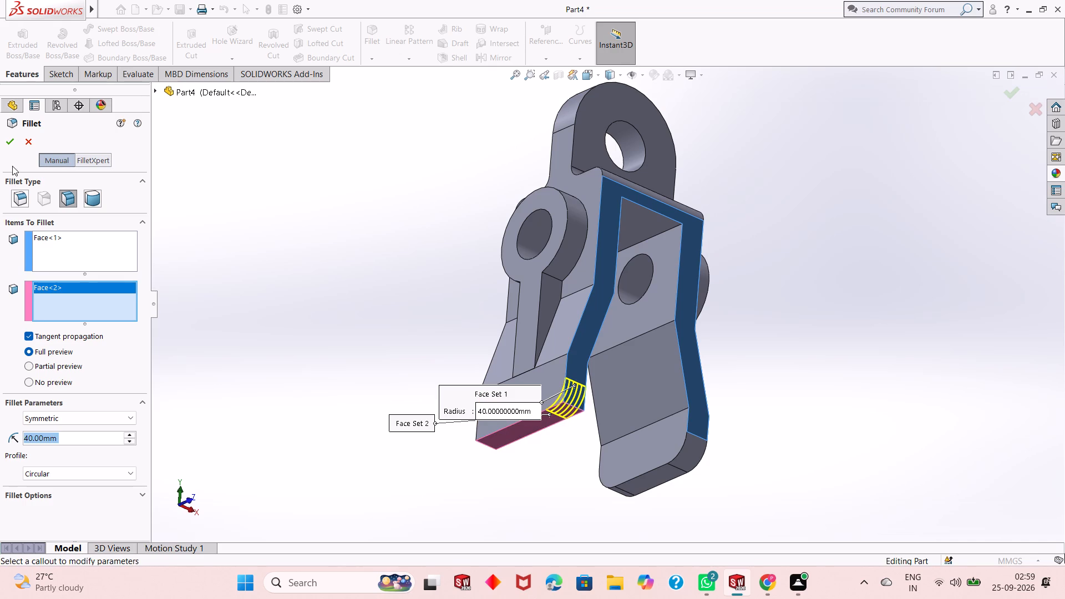
click(8, 145)
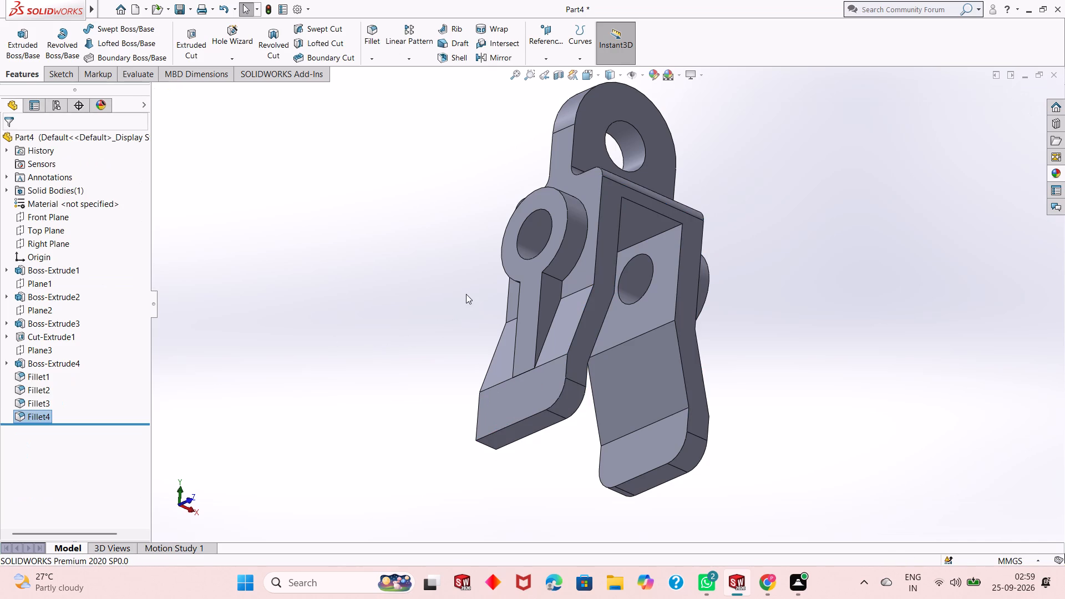
Add a 40 mm face fillet between the rear U-shaped face and the bottom end face of the -X leg.
middle_drag(468, 295, 641, 268)
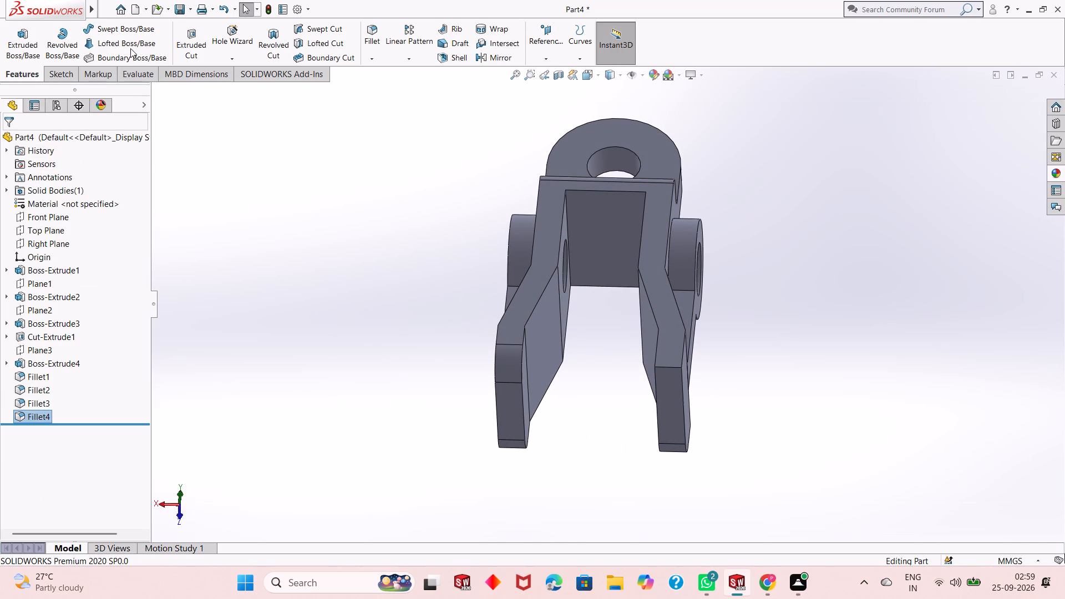
click(376, 31)
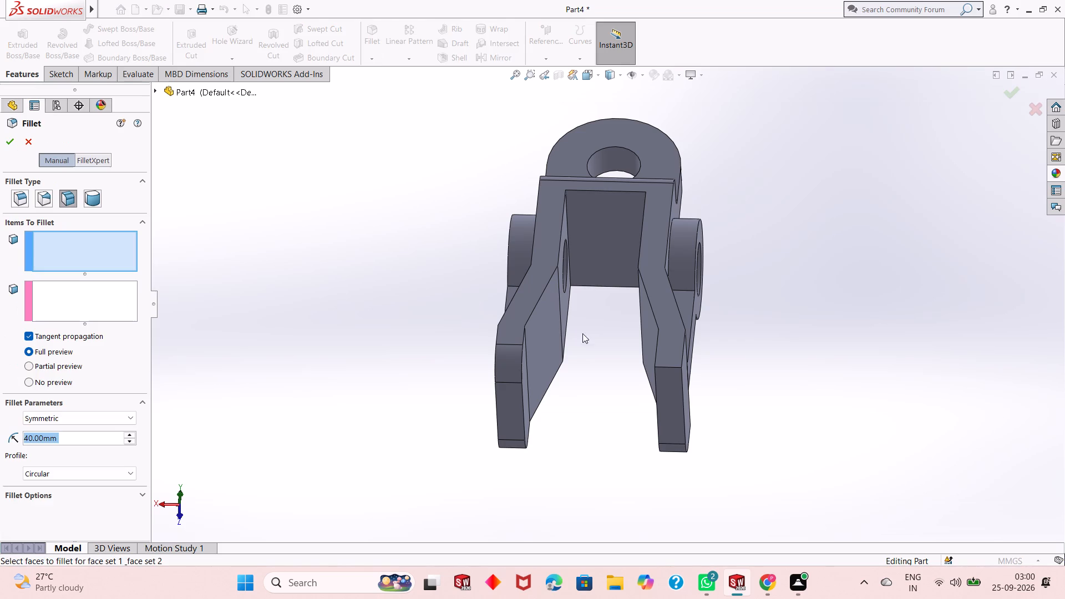
click(673, 334)
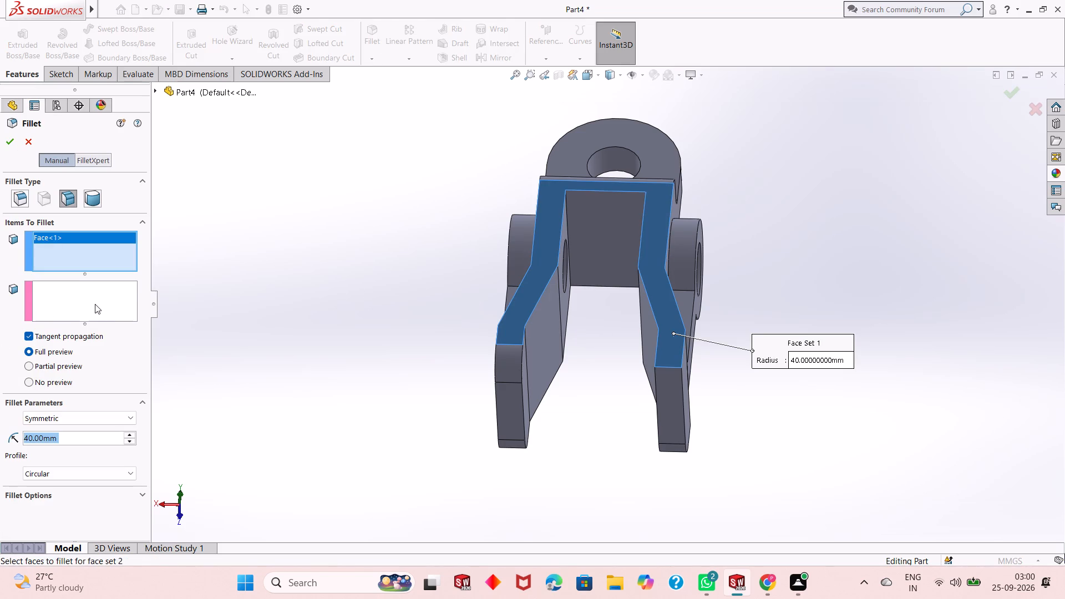
click(97, 304)
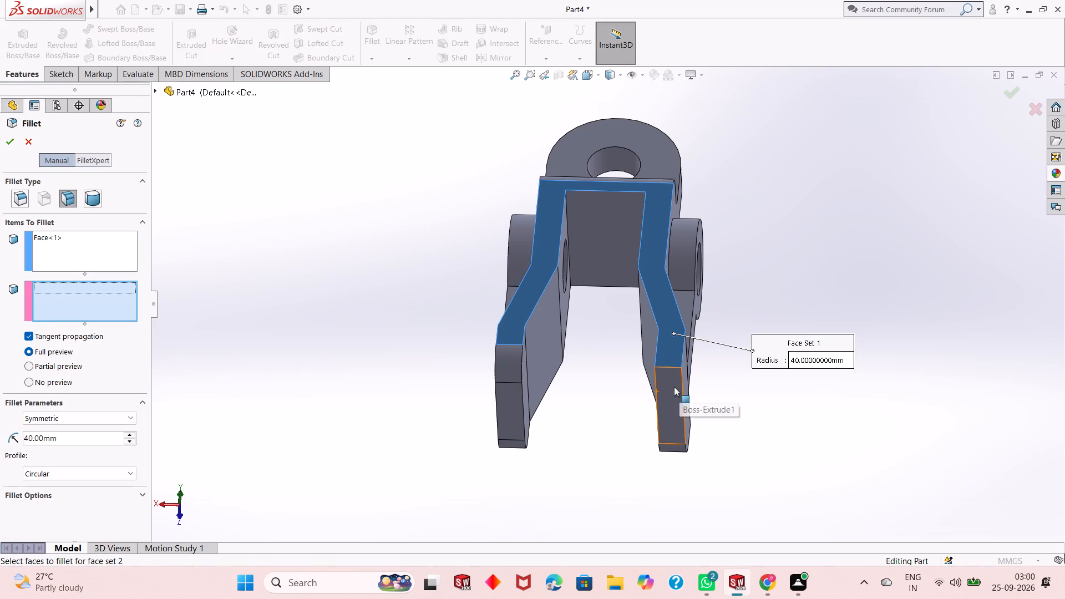
click(671, 390)
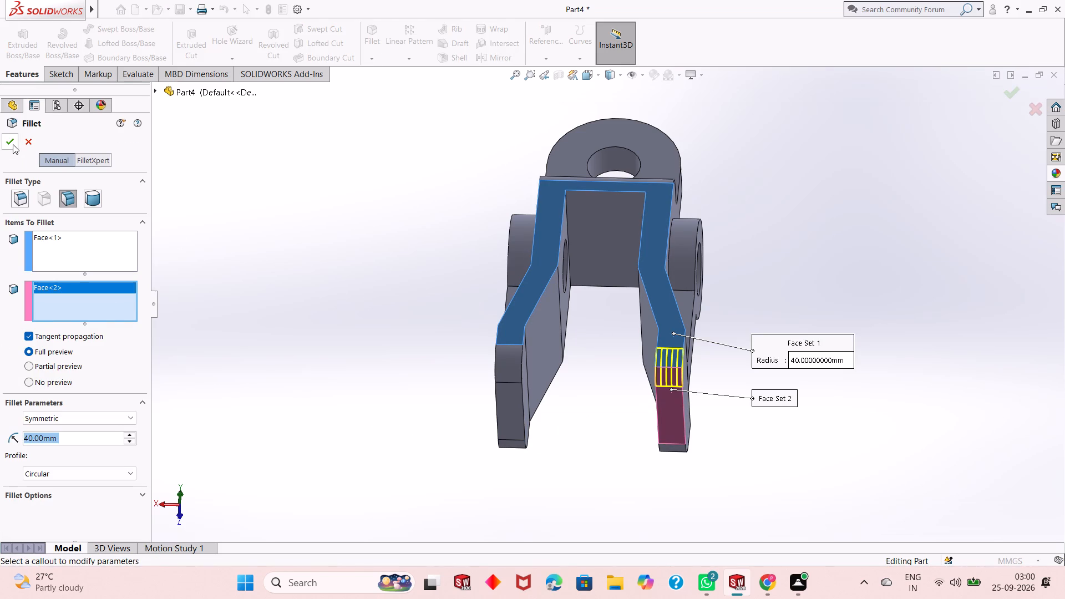
click(13, 144)
click(322, 349)
Examine the part from several sides, checking the rounded lower ends of both legs.
middle_drag(512, 291, 389, 402)
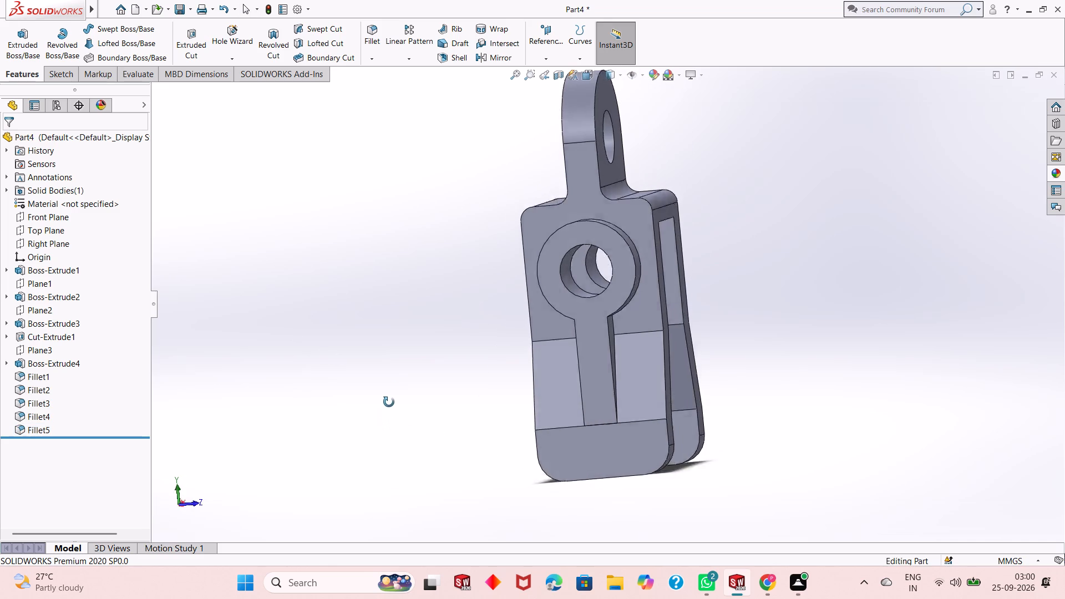
middle_drag(389, 402, 262, 370)
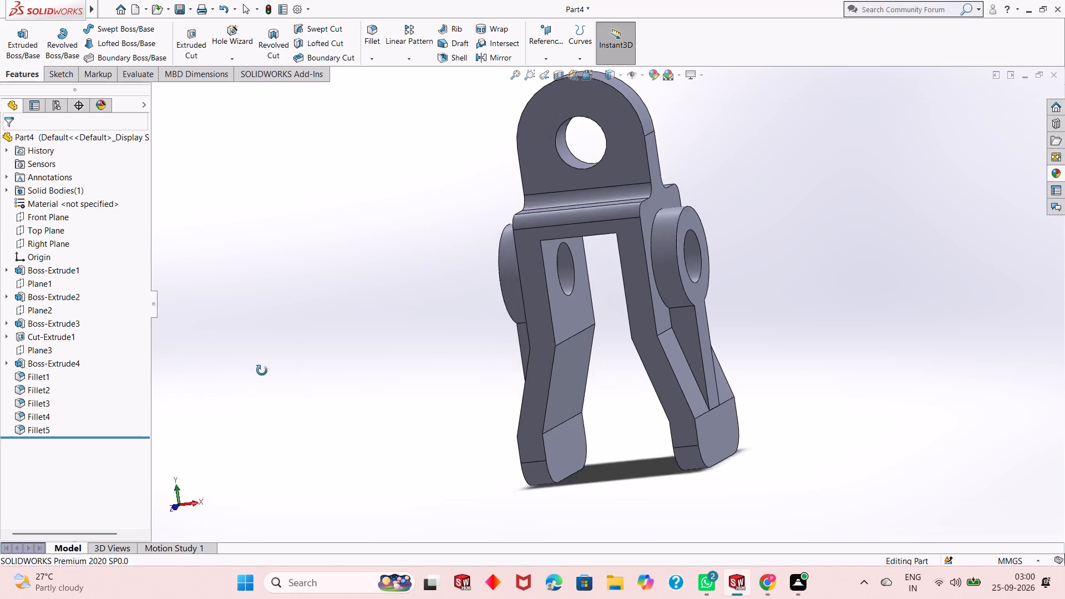
middle_drag(262, 370, 264, 388)
scroll(264, 375, up, 3)
scroll(757, 393, down, 3)
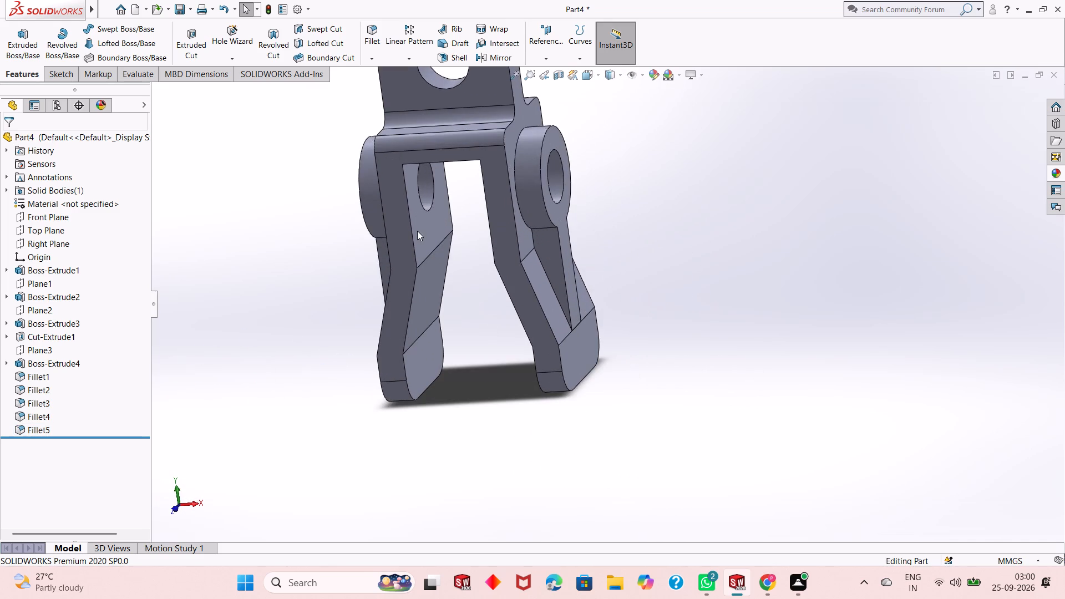
scroll(417, 231, up, 3)
scroll(539, 161, down, 3)
middle_drag(530, 354, 534, 356)
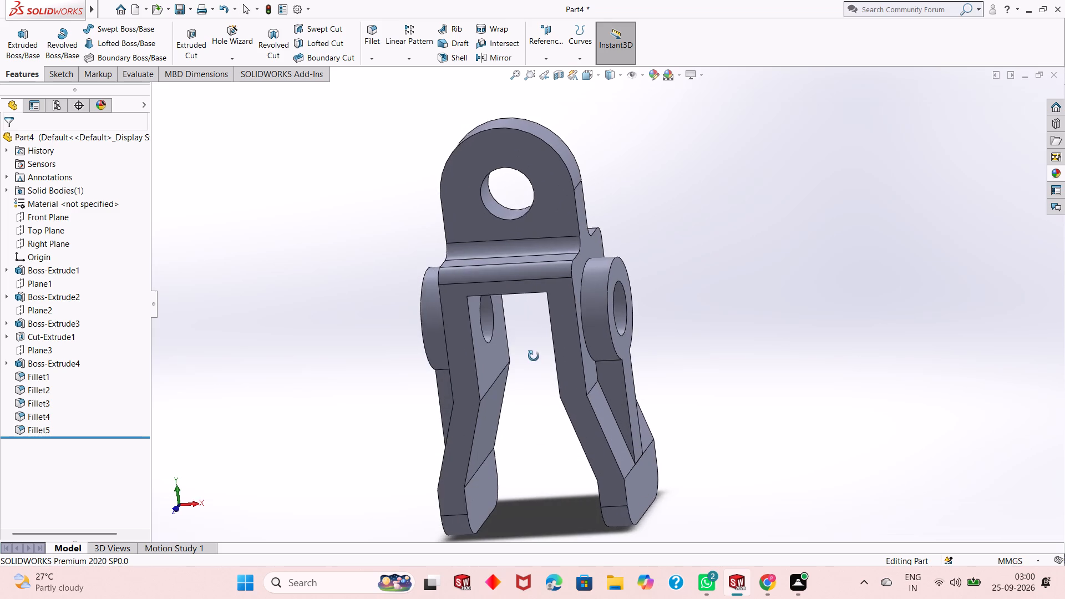
middle_drag(534, 356, 469, 280)
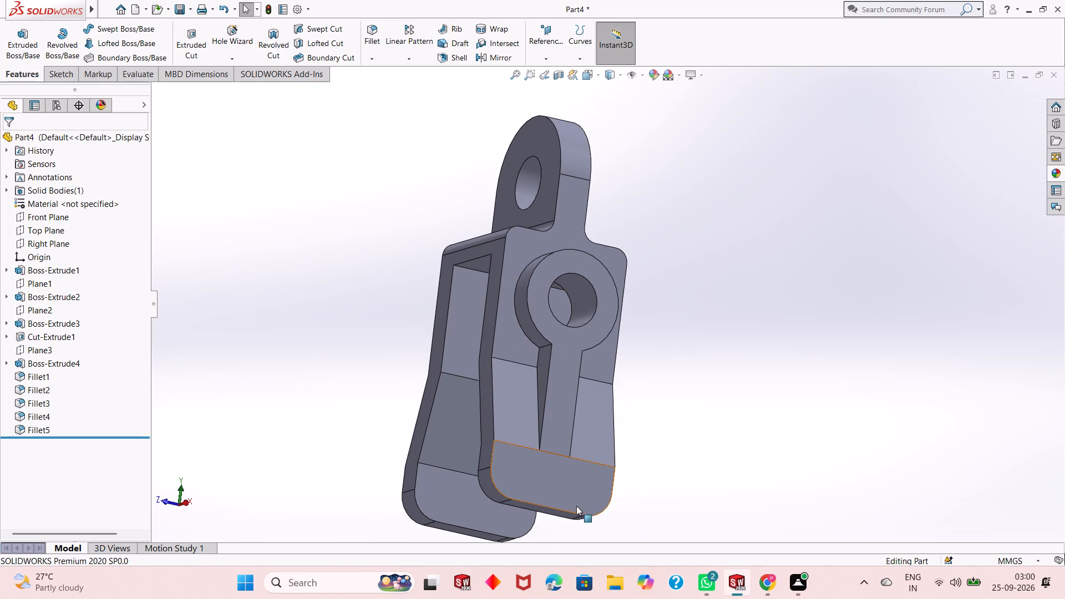
On the +X leg's flat lower outer face, sketch a horizontal straight slot about 129 mm between centres and 25 mm wide from the front rounded corner's centre.
scroll(568, 507, up, 1)
middle_drag(738, 339, 720, 352)
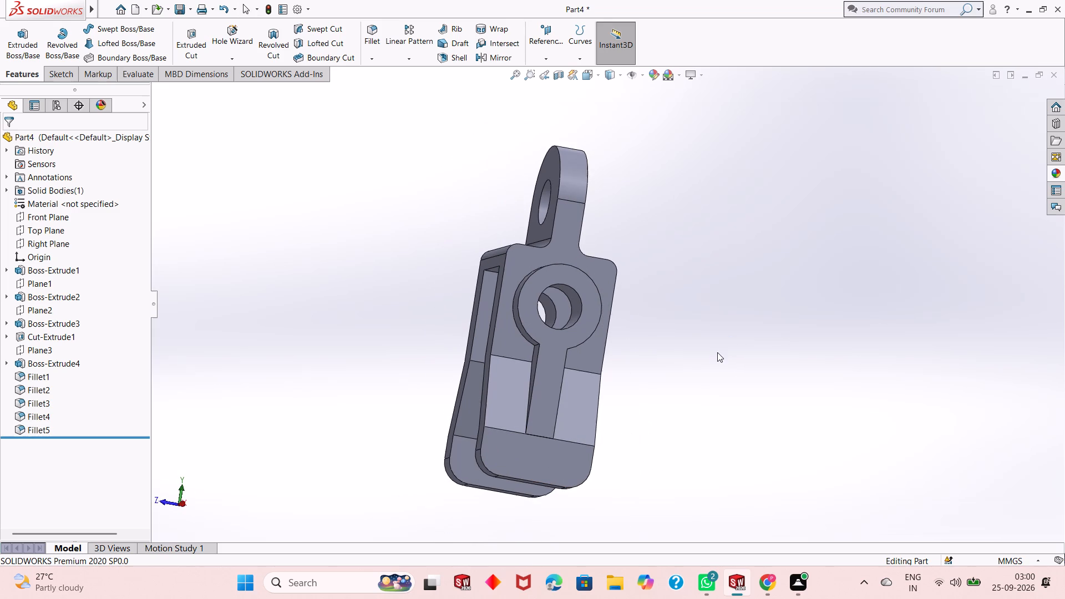
click(536, 460)
click(585, 430)
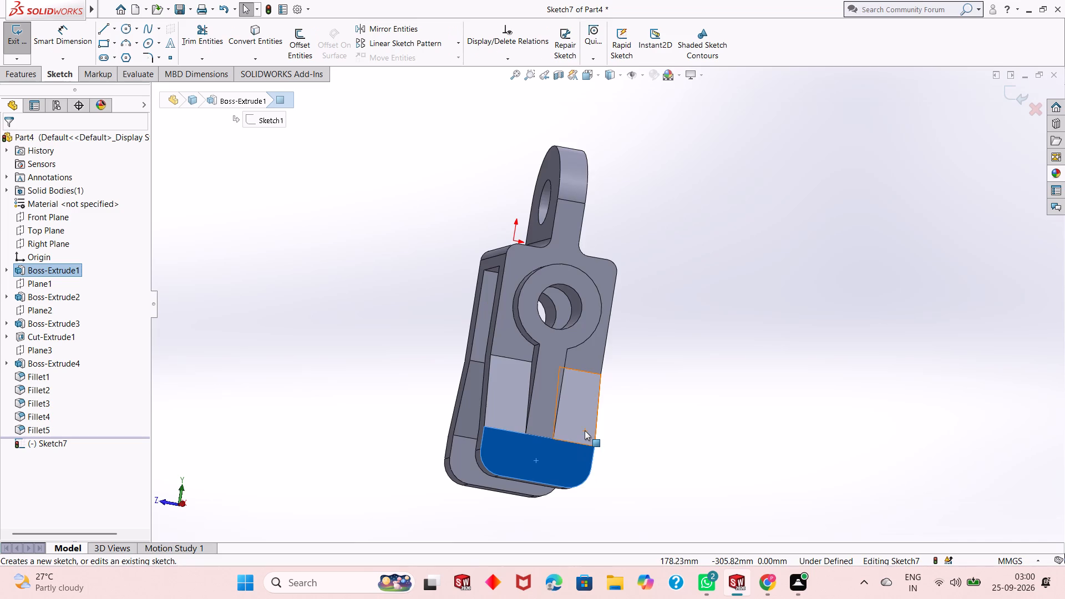
key(ctrl+8)
key(Escape)
scroll(596, 502, down, 1)
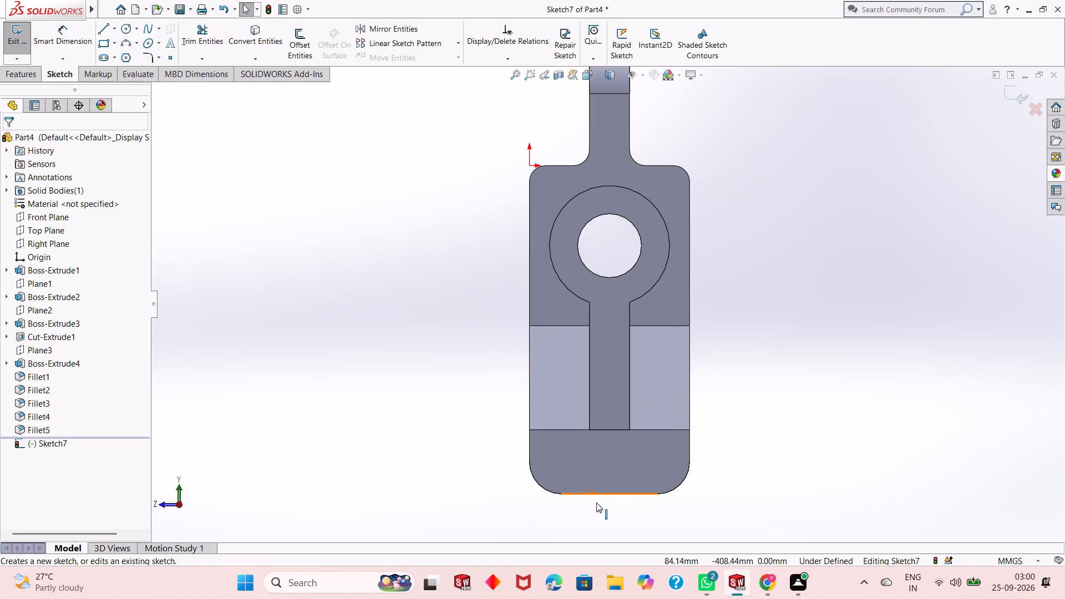
scroll(596, 502, down, 1)
middle_drag(661, 444, 719, 445)
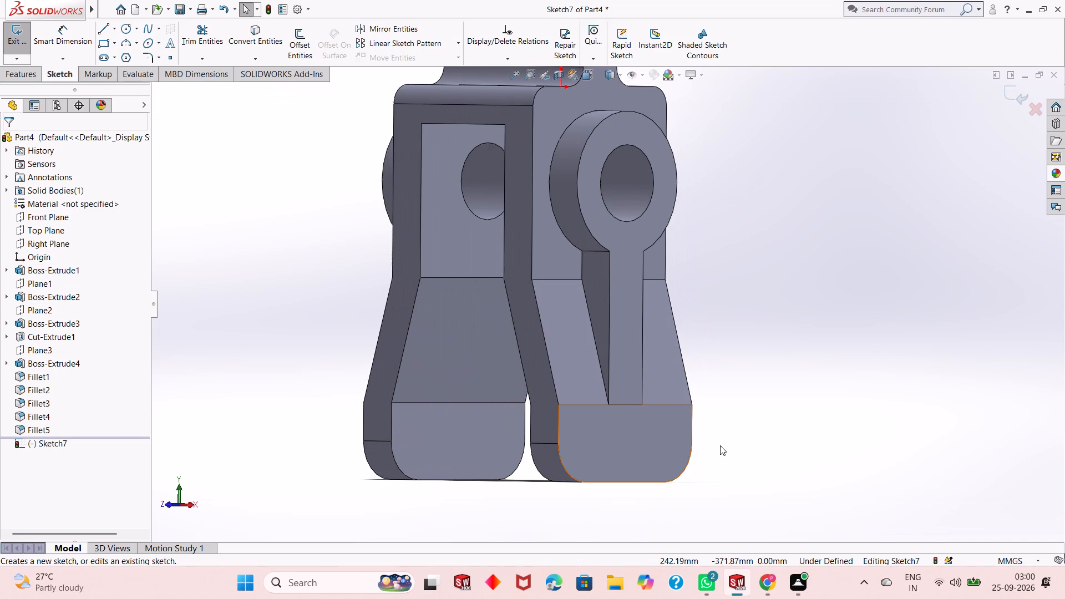
key(ctrl+8)
scroll(612, 403, up, 1)
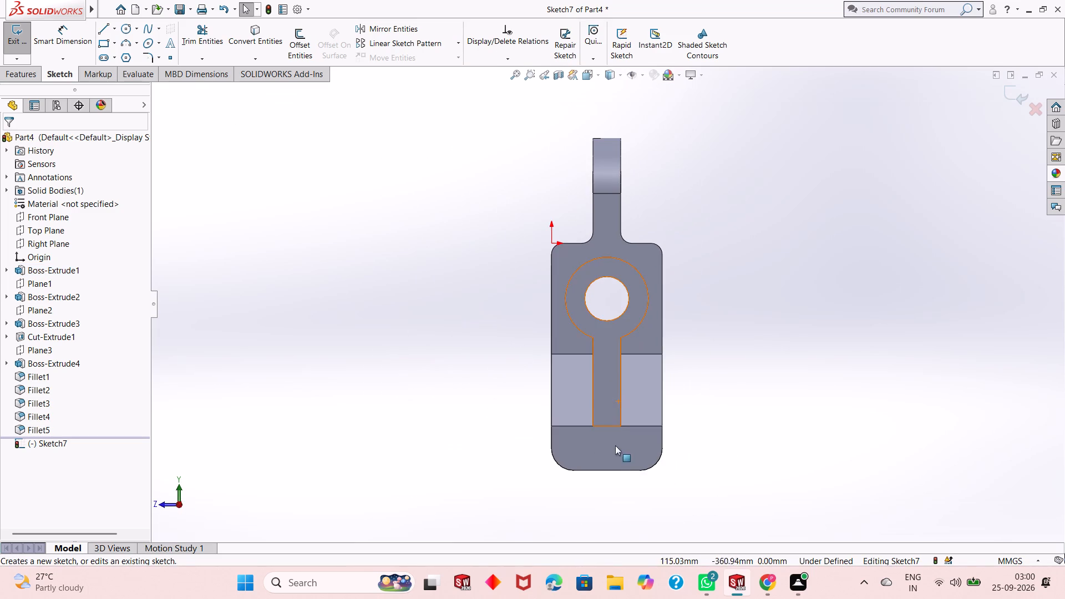
scroll(622, 492, down, 3)
scroll(635, 392, down, 2)
key(Escape)
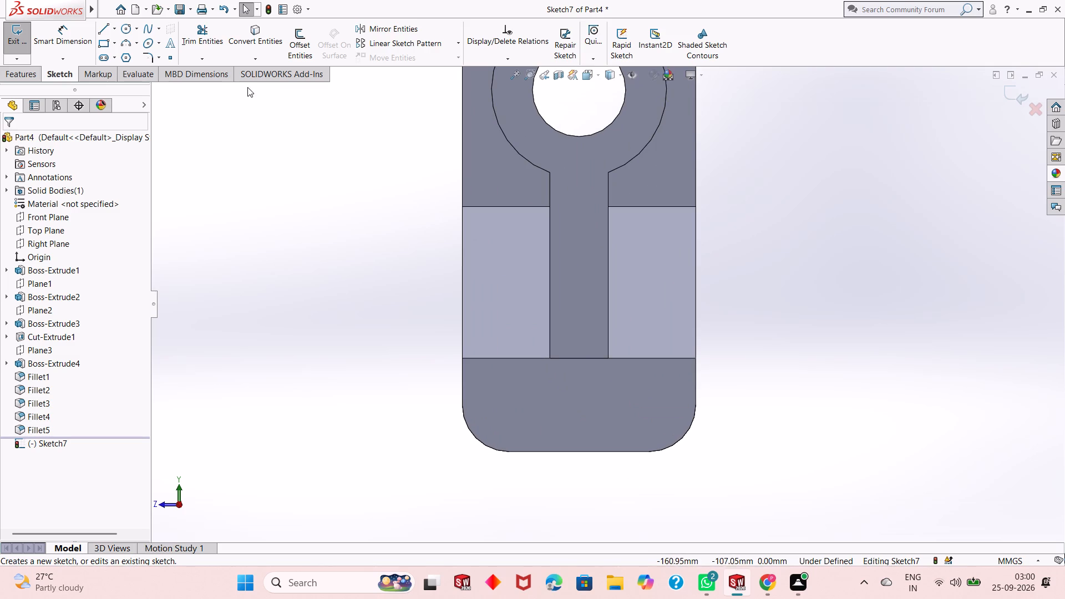
click(105, 60)
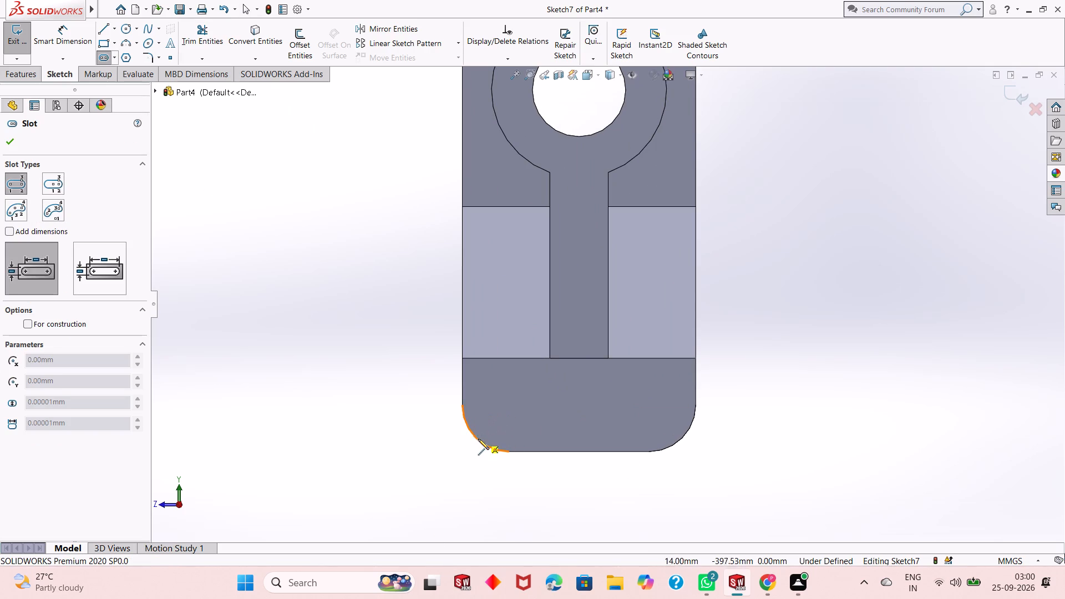
click(509, 404)
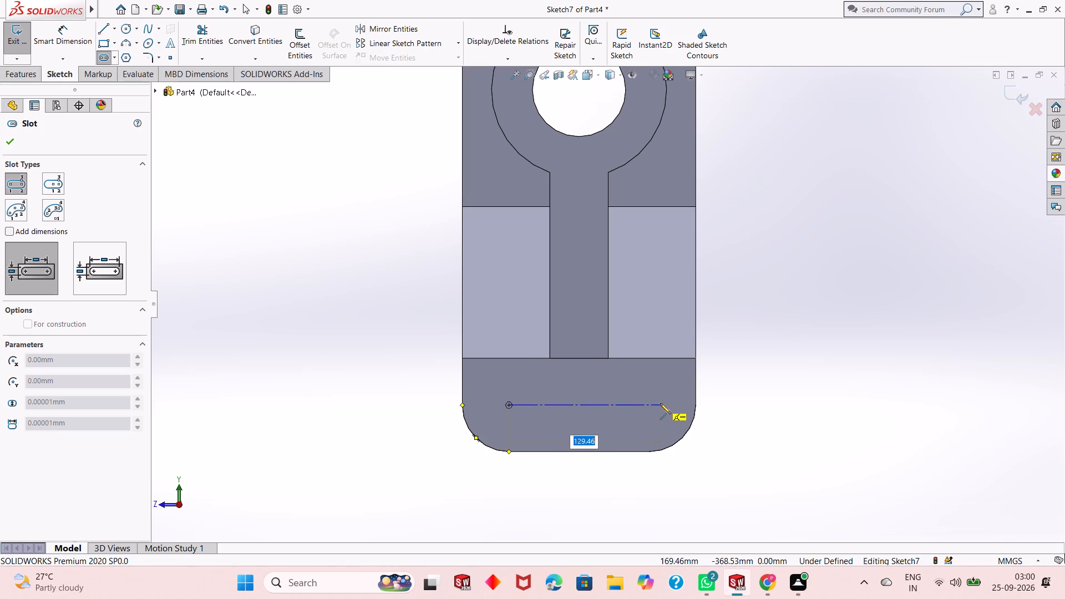
click(660, 403)
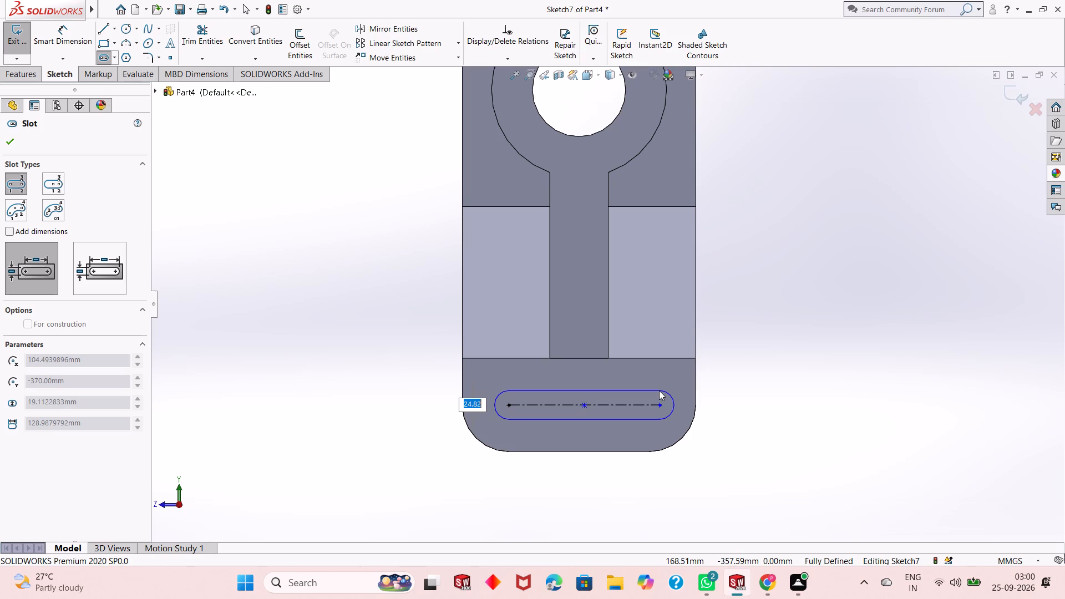
click(659, 390)
right_click(750, 353)
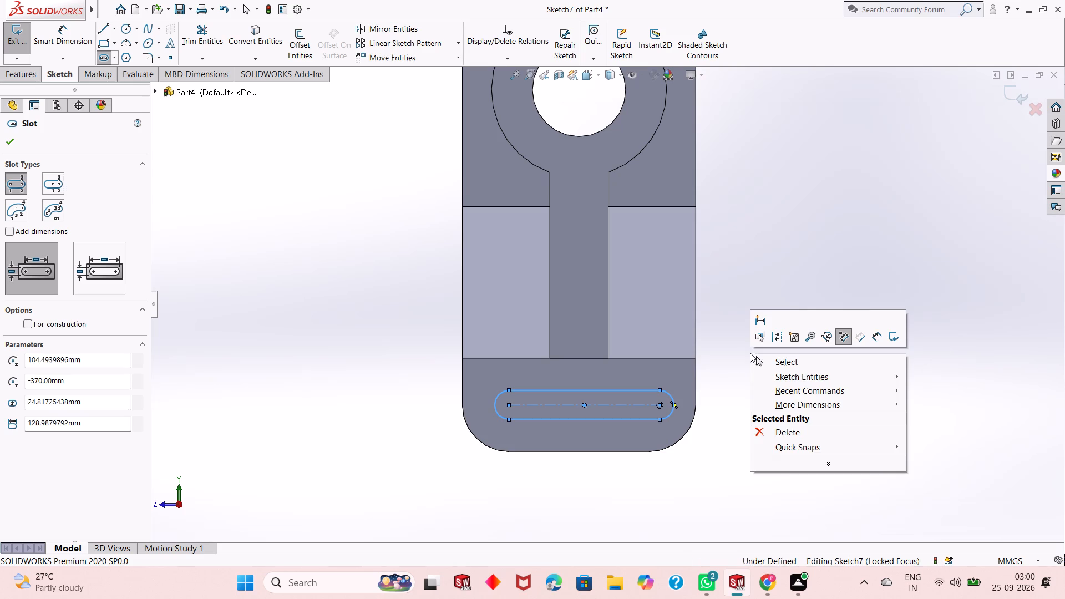
click(767, 359)
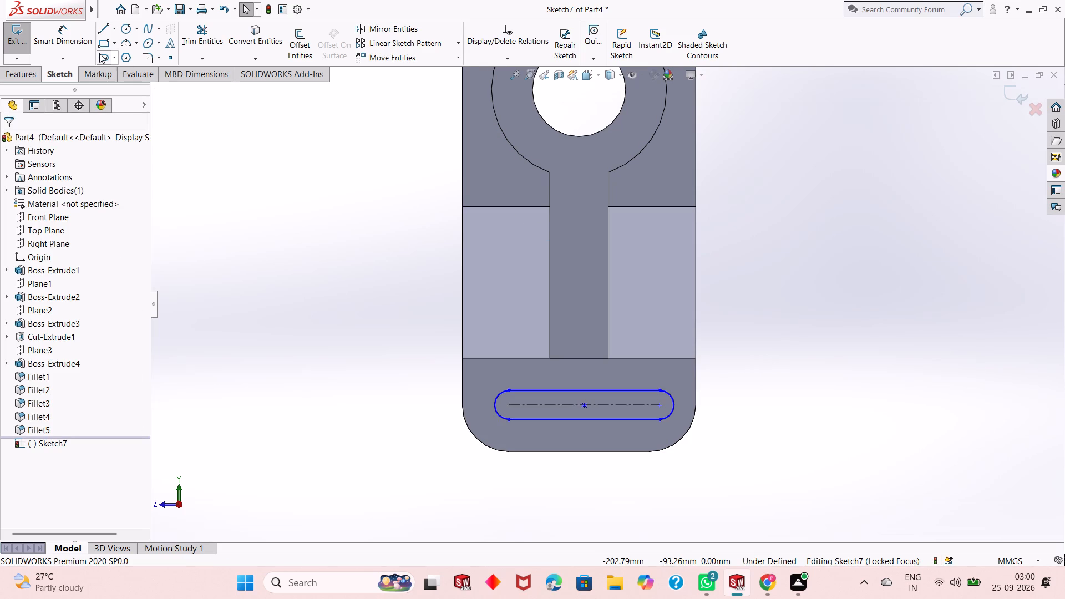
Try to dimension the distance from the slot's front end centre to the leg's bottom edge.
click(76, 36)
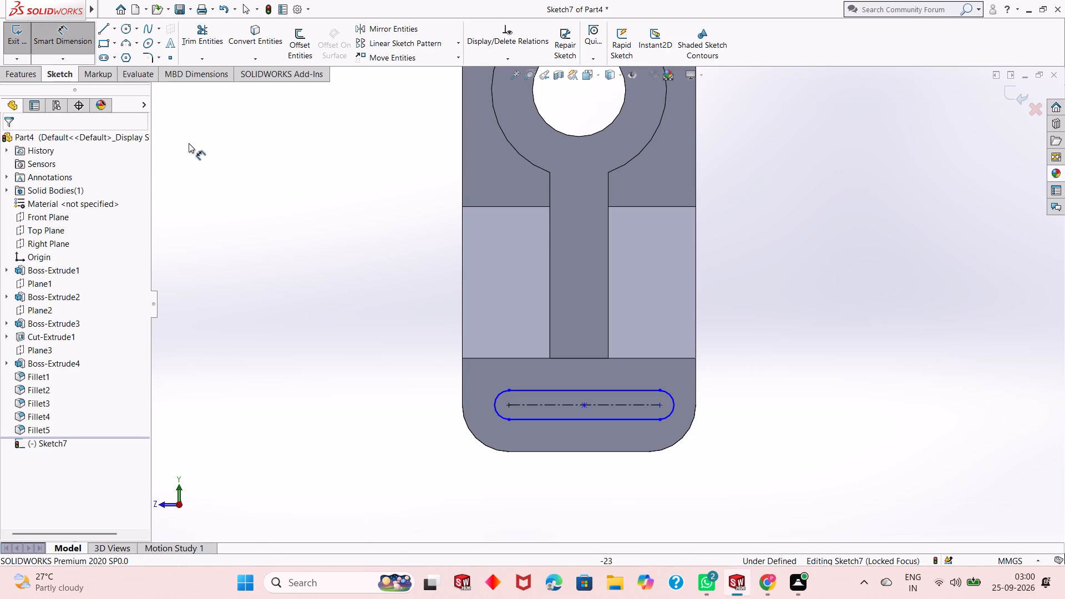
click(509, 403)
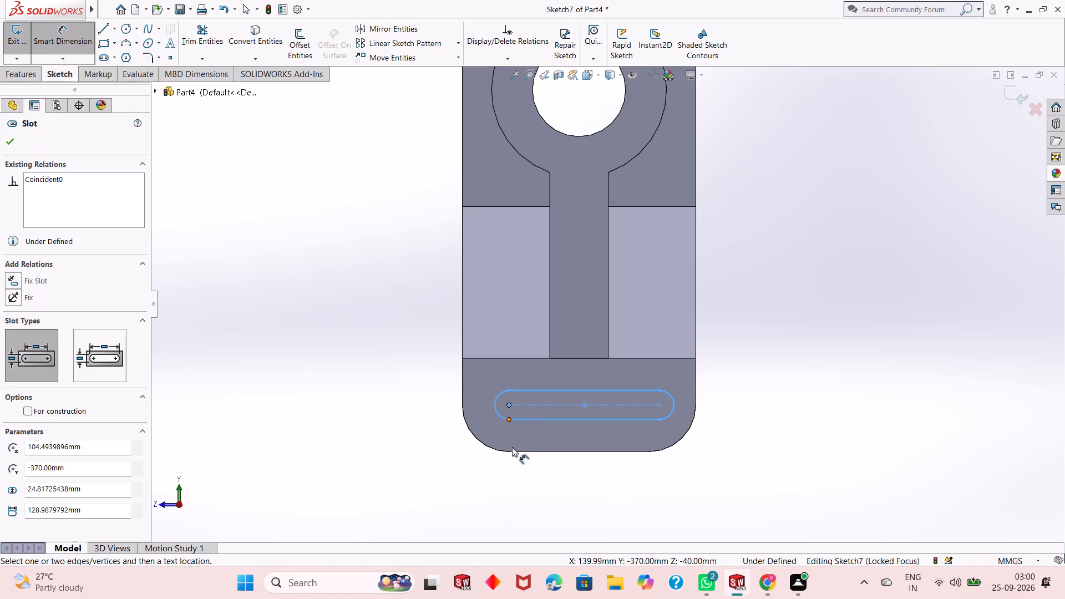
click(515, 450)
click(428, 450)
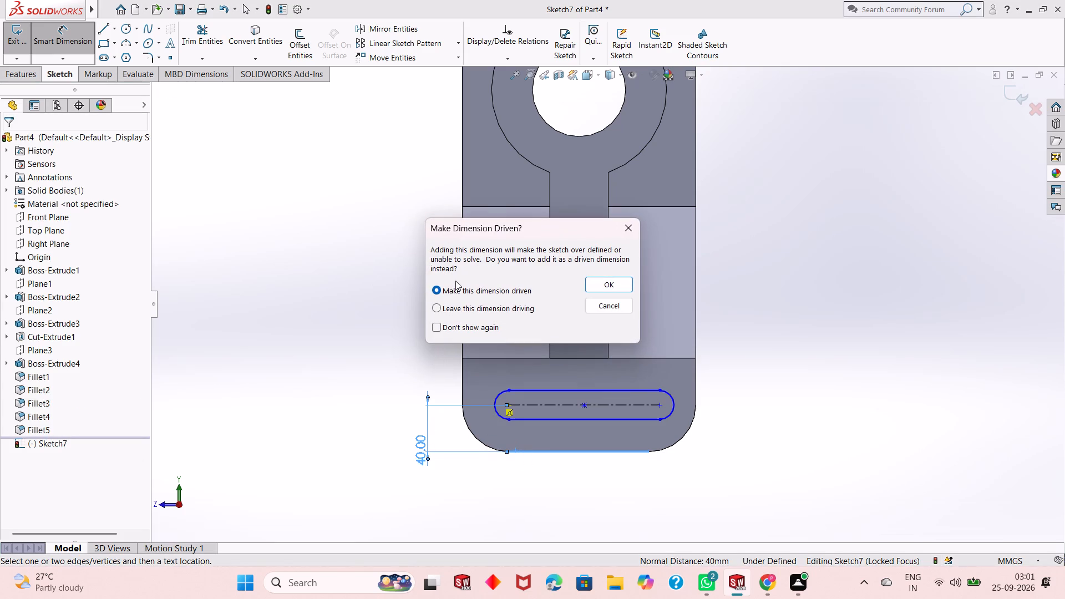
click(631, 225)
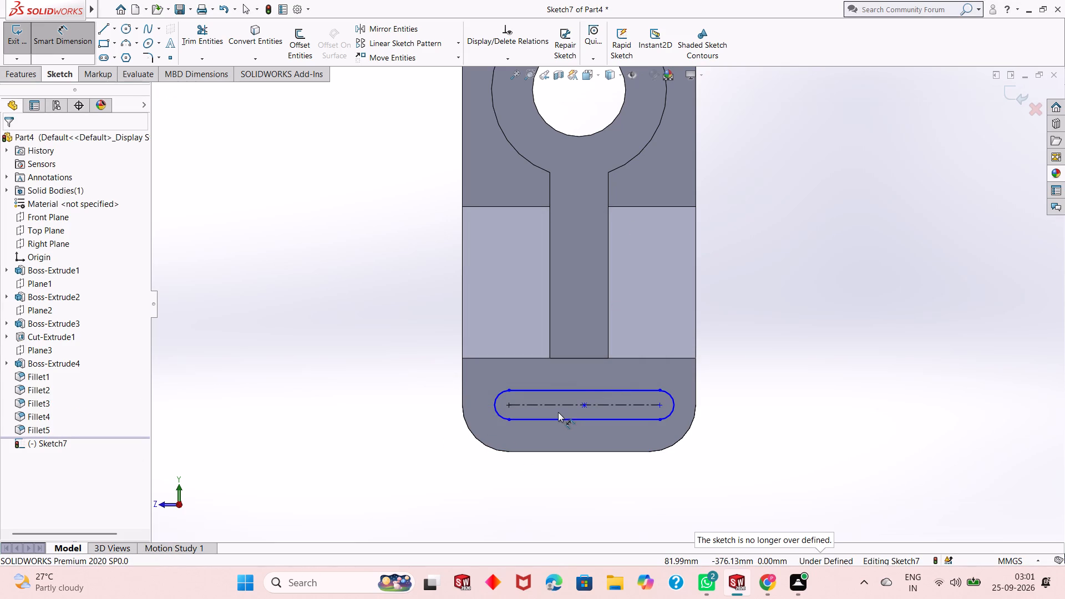
Dimension the slot with a 15 mm end radius and a 120 mm centre-to-centre distance.
click(498, 399)
click(392, 392)
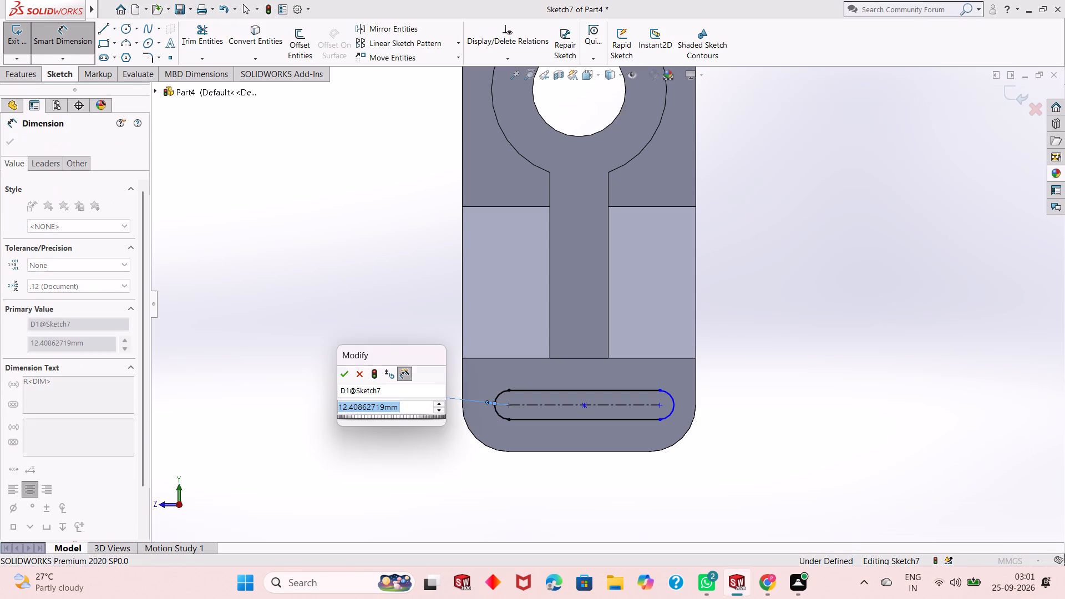
text(15)
key(Return)
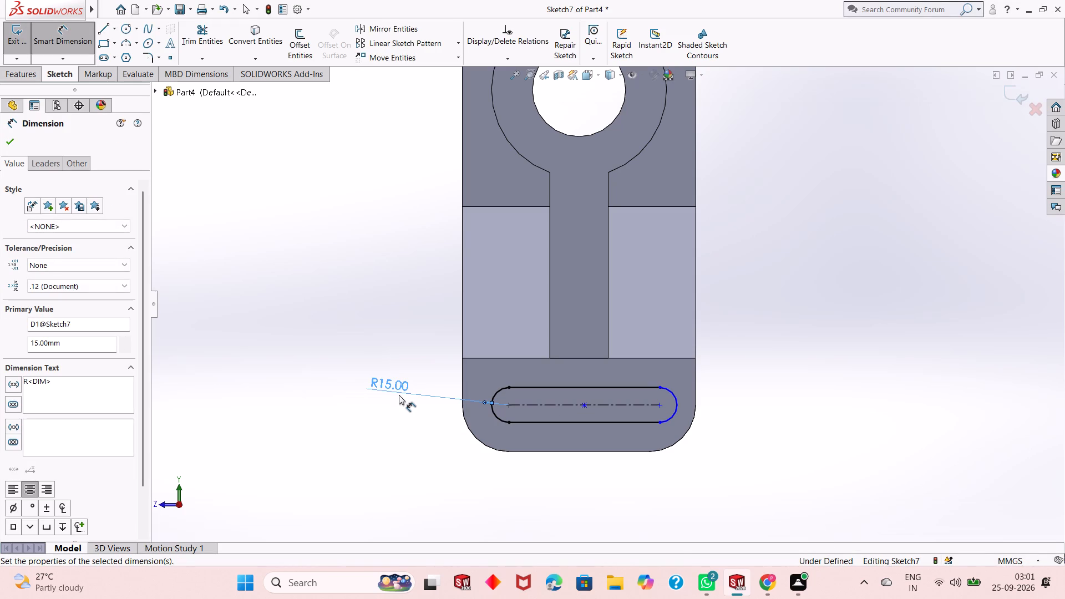
click(594, 405)
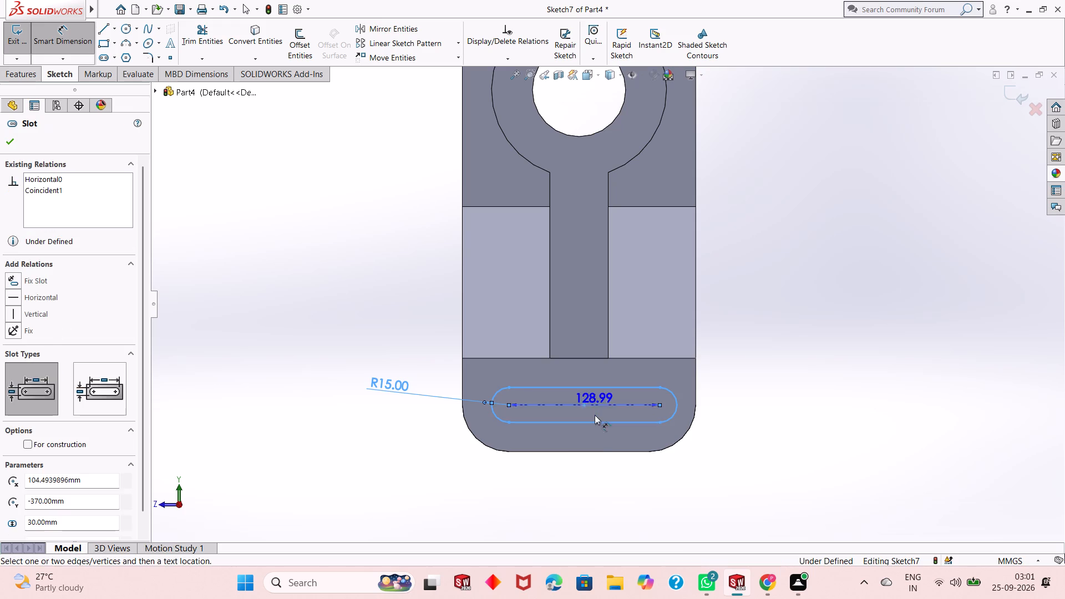
click(591, 466)
text(120)
key(Return)
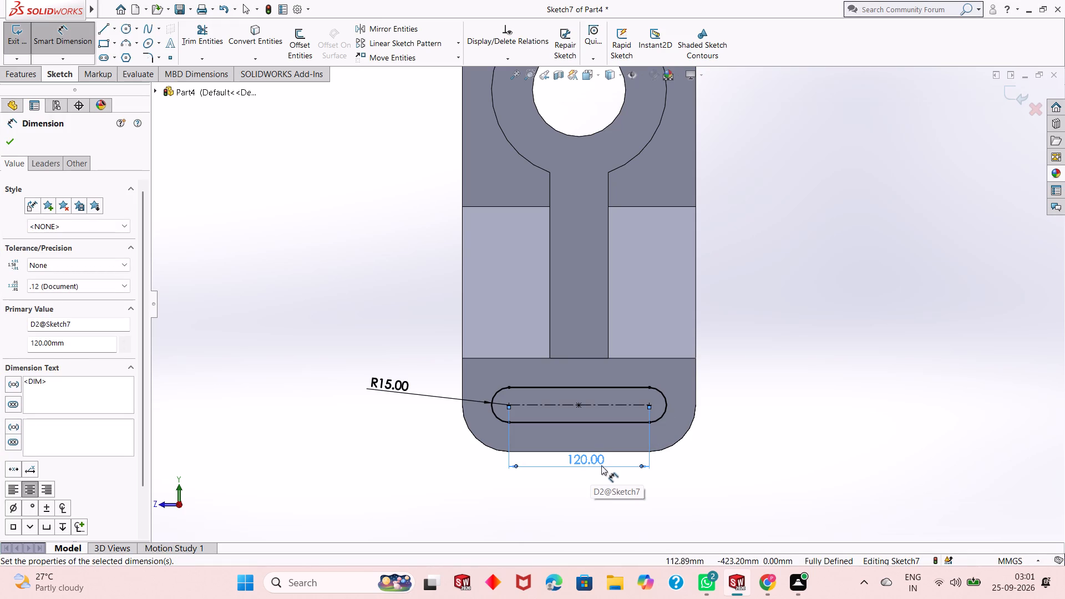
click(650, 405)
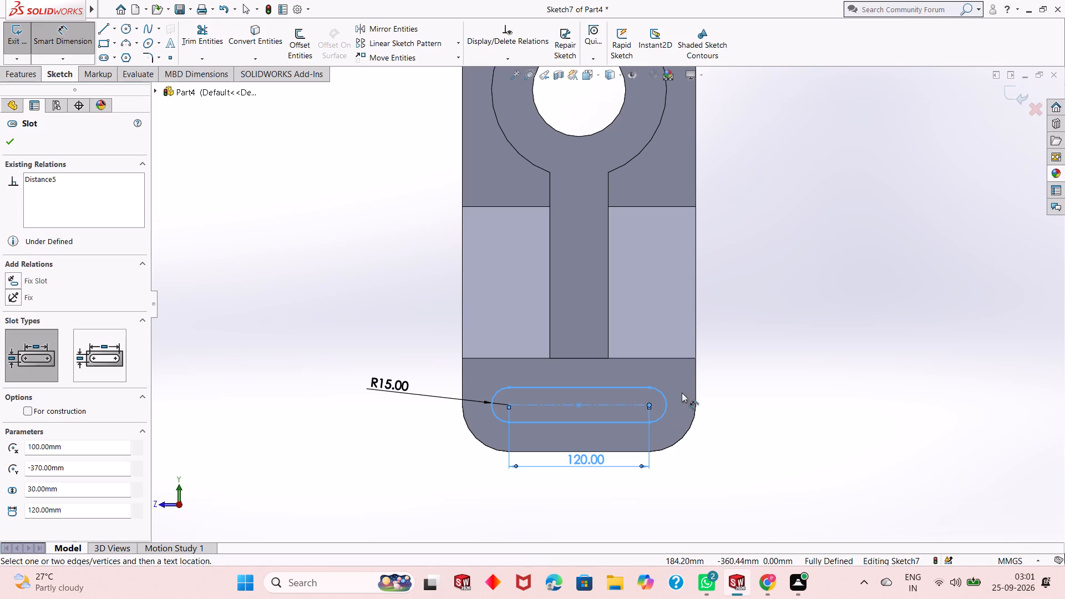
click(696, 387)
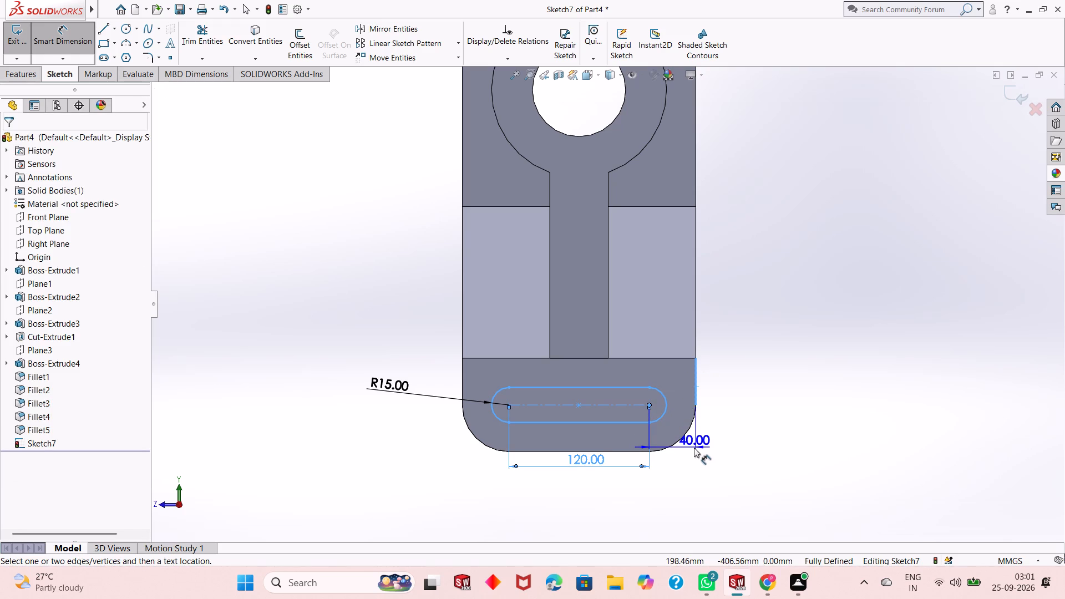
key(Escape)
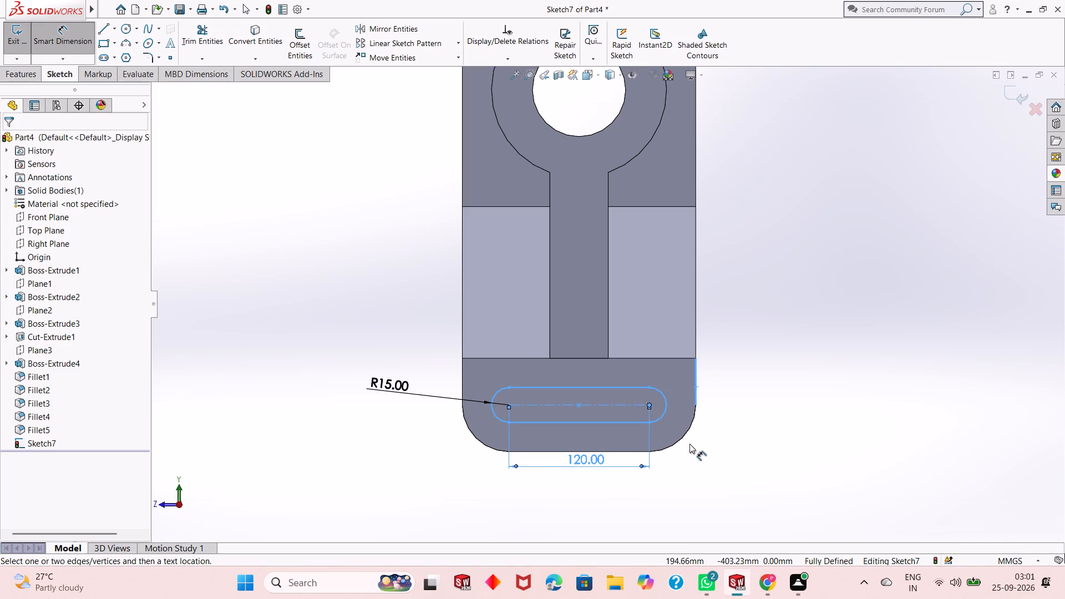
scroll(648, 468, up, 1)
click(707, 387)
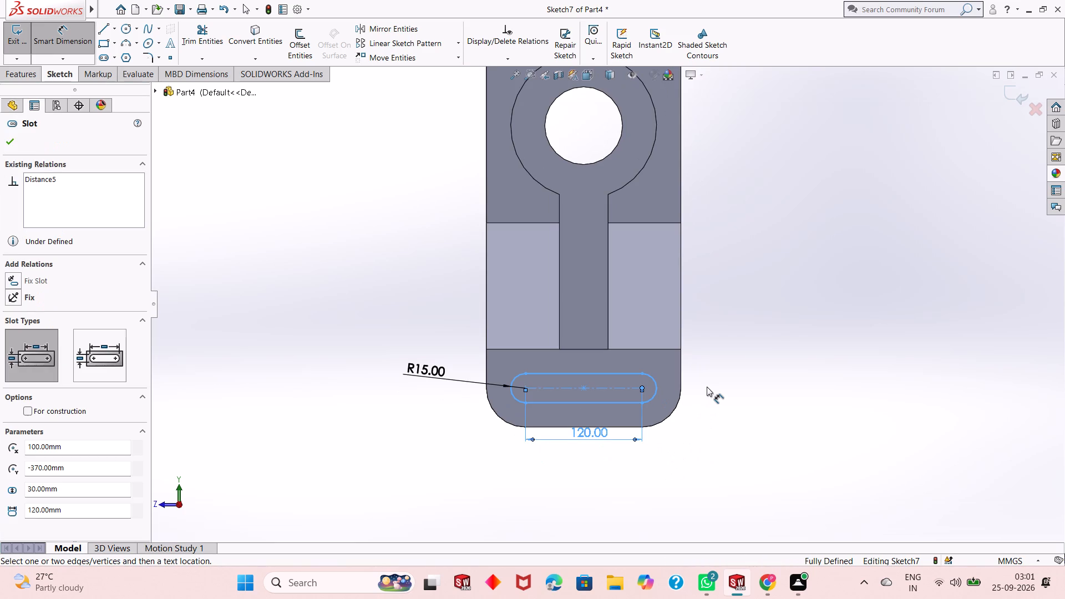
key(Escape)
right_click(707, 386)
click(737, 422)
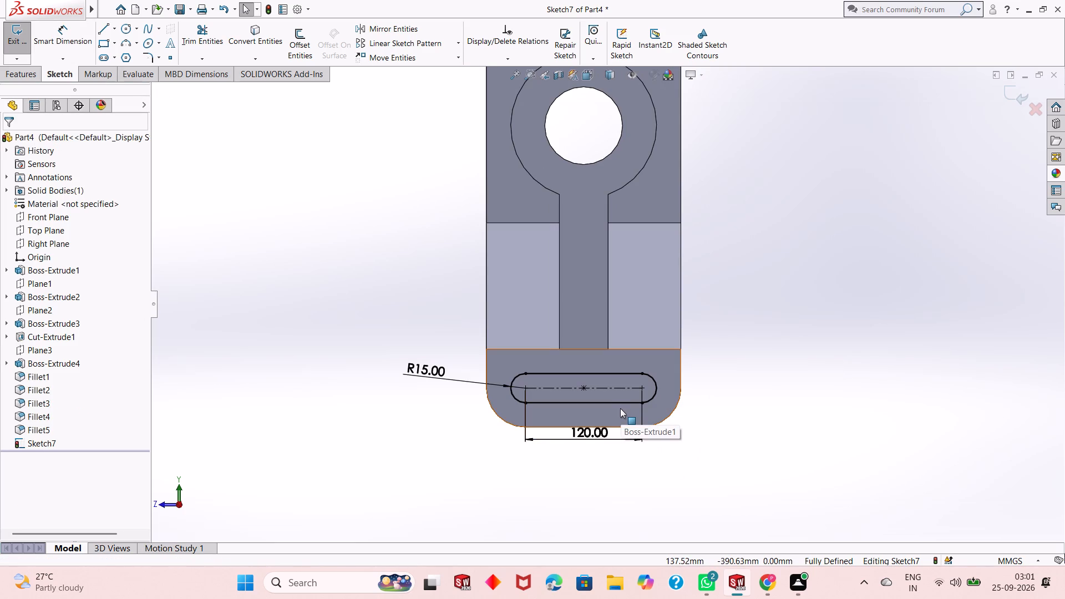
Cut the slot profile through both legs with an Extruded Cut set to Through All.
middle_drag(673, 431, 672, 432)
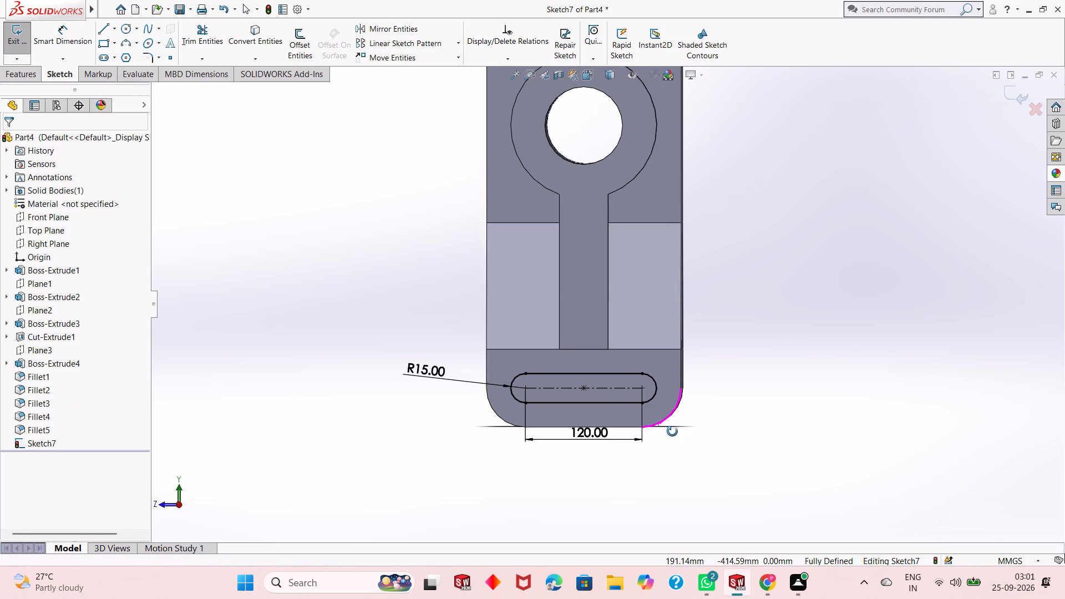
middle_drag(672, 432, 687, 429)
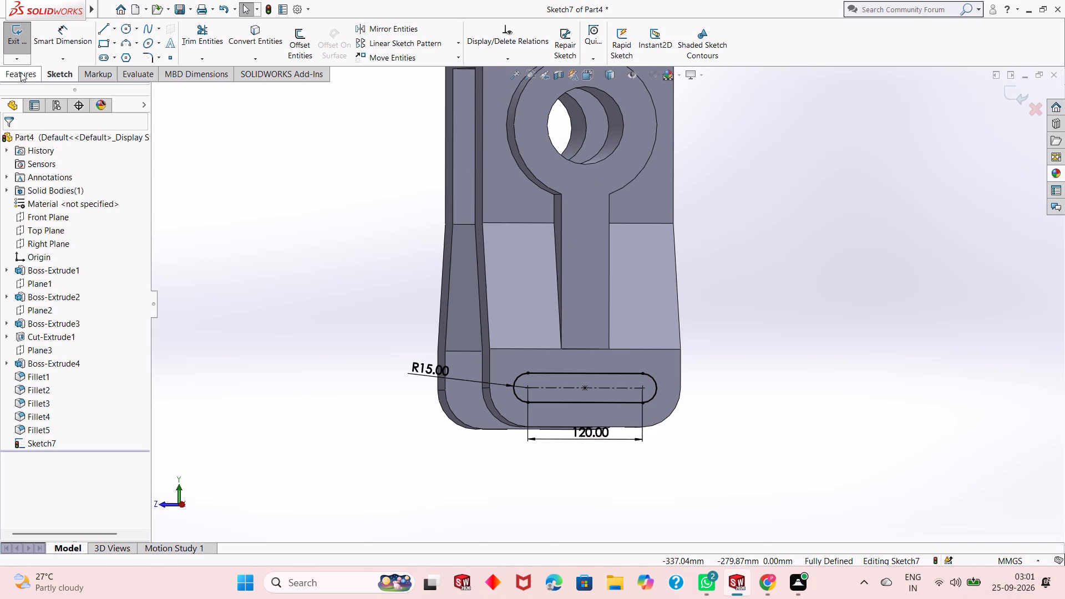
click(21, 75)
click(186, 43)
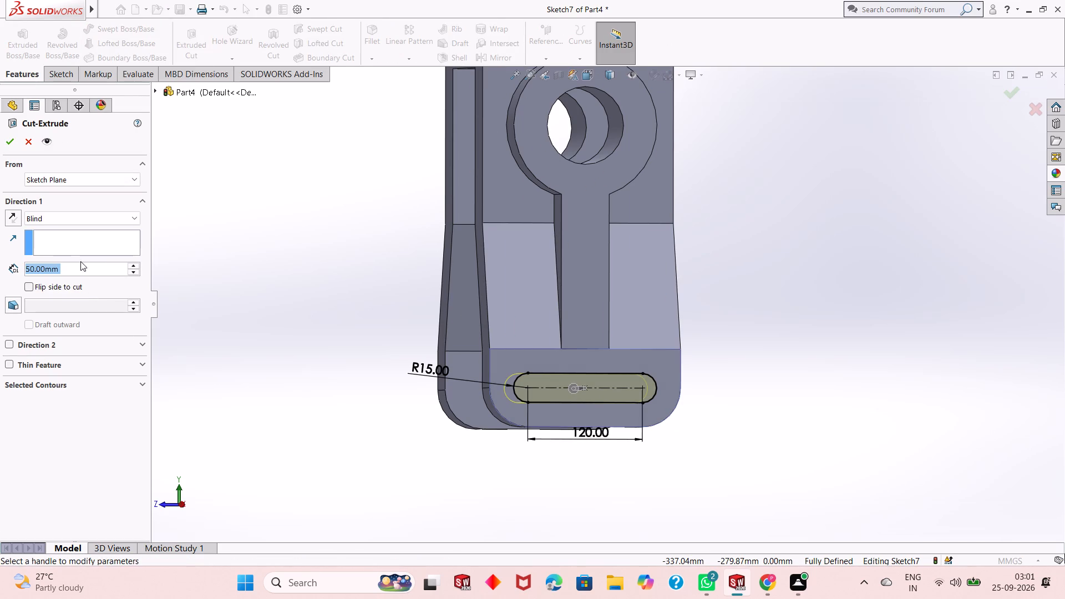
click(89, 219)
click(92, 237)
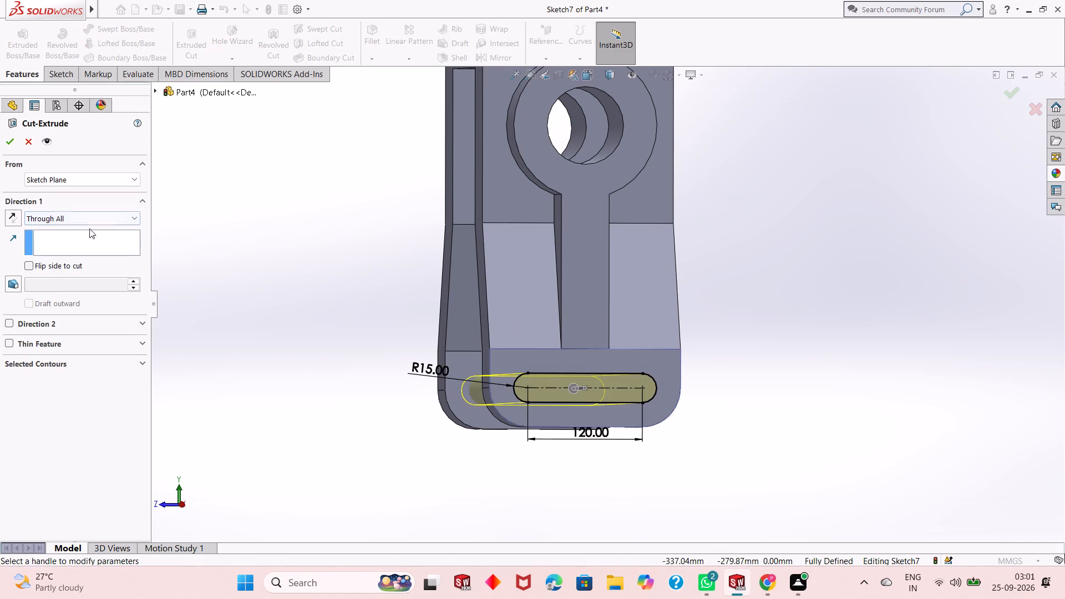
click(11, 136)
click(296, 281)
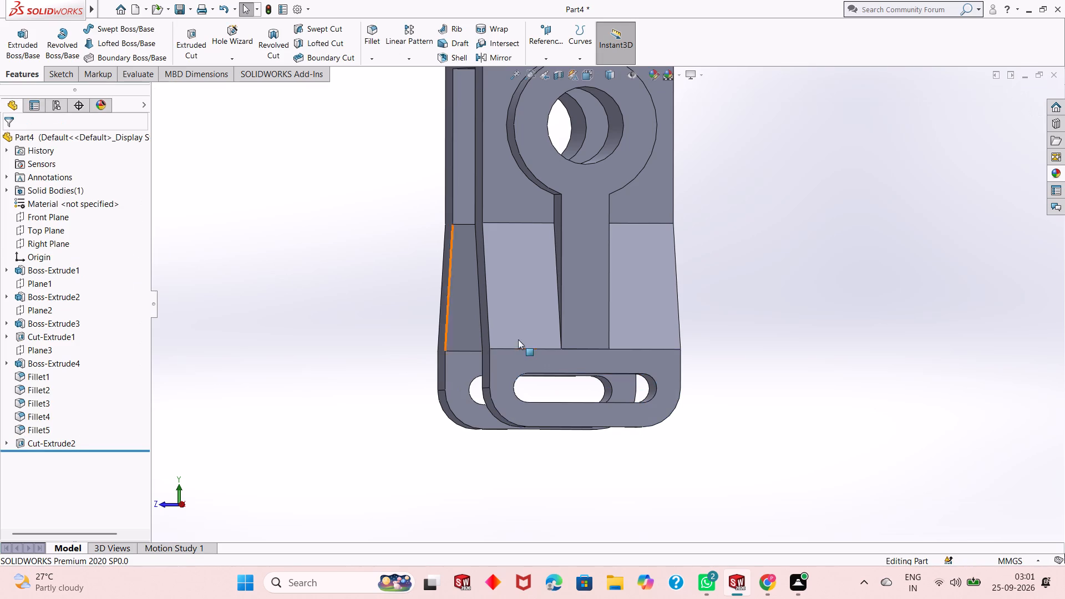
Examine the part from several sides, checking the slots through the lower ends of both legs.
scroll(567, 319, up, 2)
scroll(657, 149, down, 2)
scroll(592, 318, up, 2)
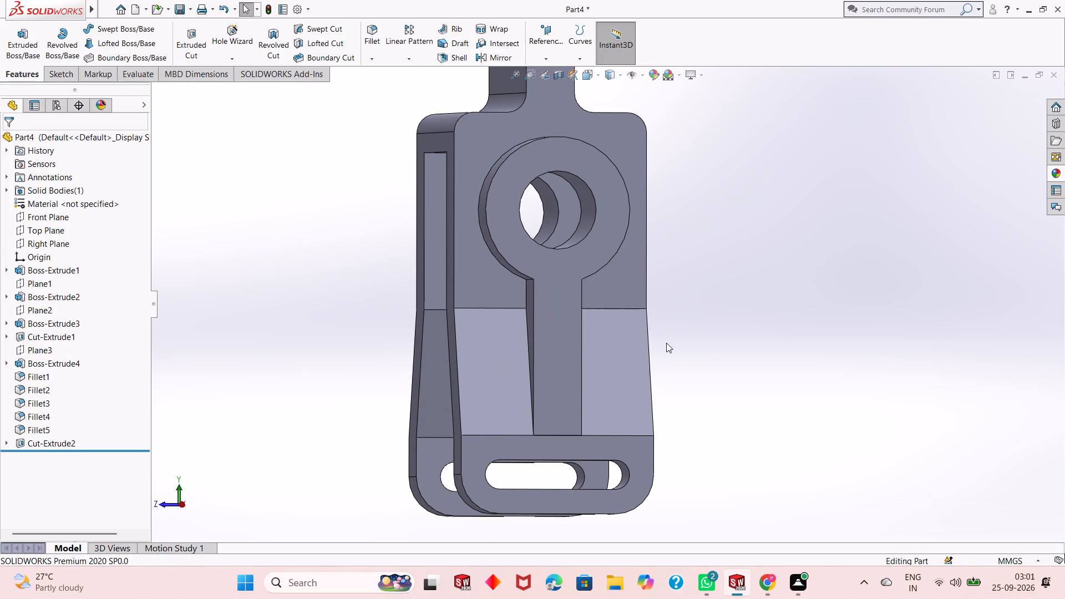
scroll(521, 336, up, 2)
middle_drag(563, 268, 584, 268)
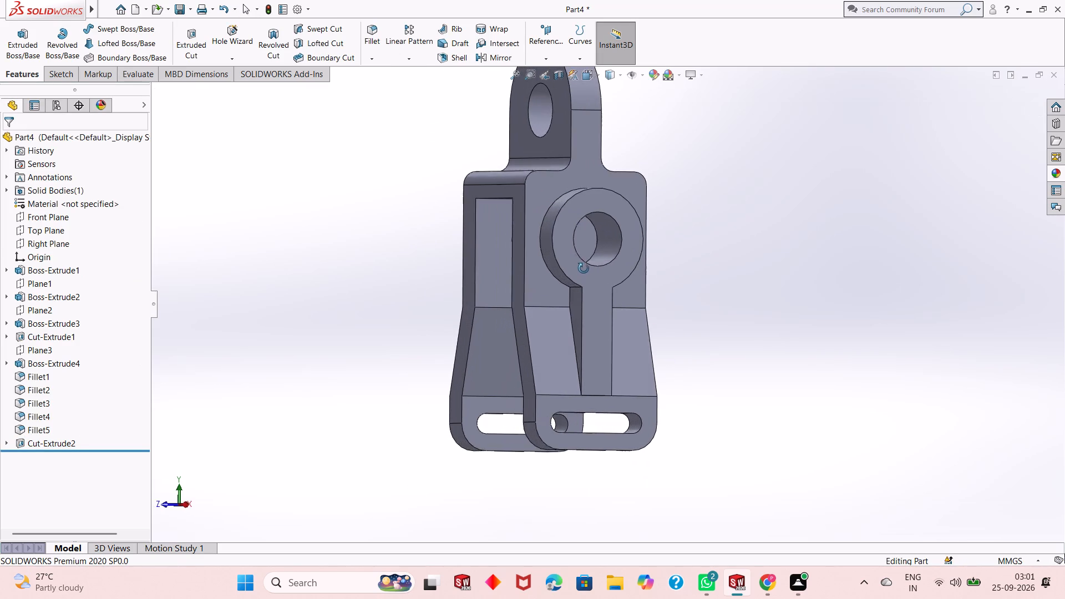
middle_drag(584, 268, 726, 284)
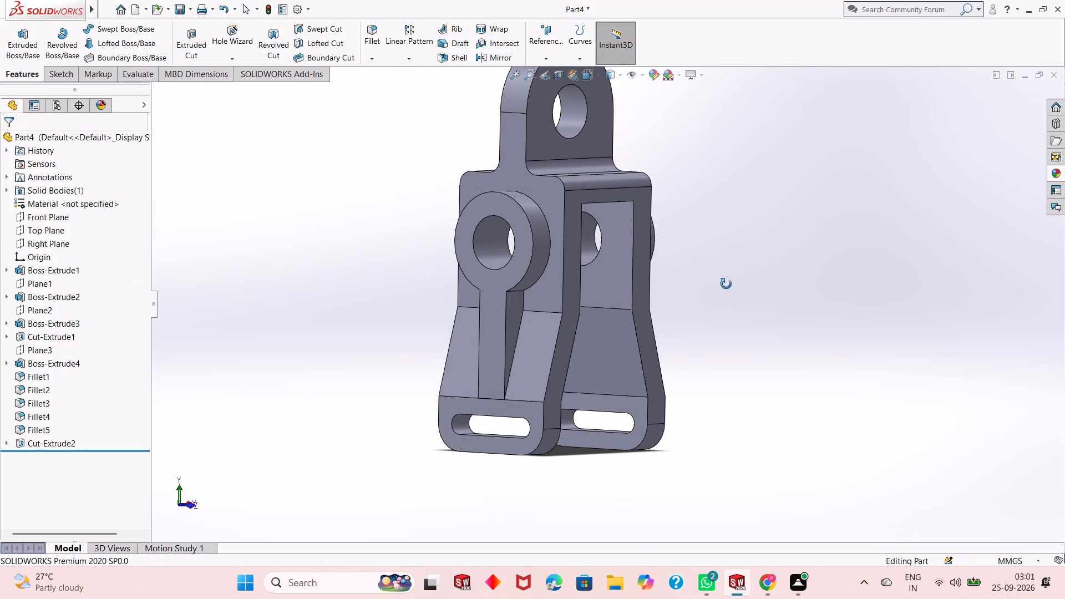
middle_drag(726, 284, 707, 285)
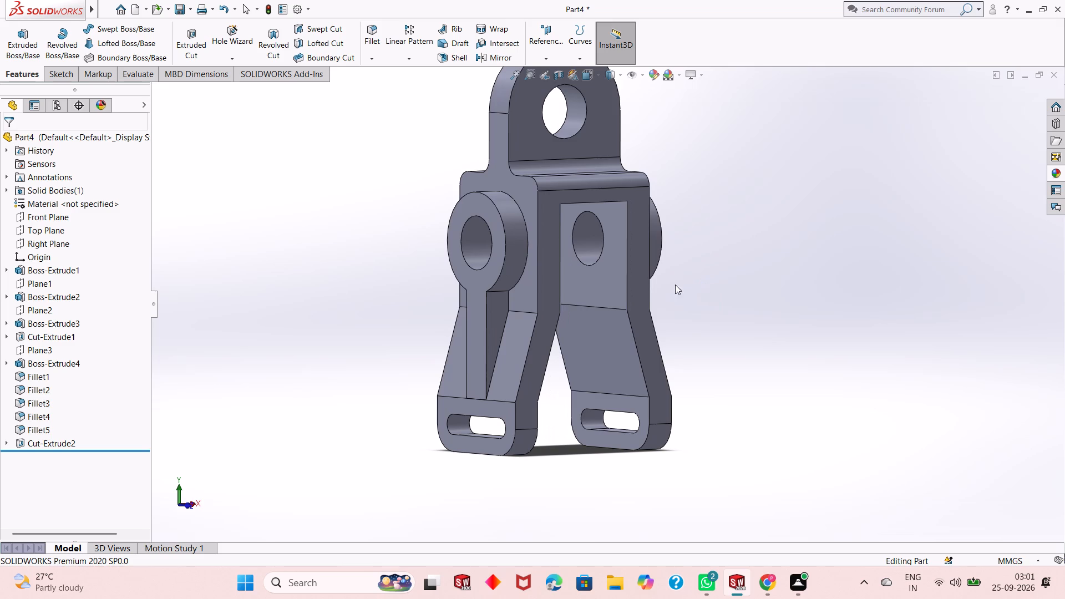
middle_drag(737, 358, 703, 356)
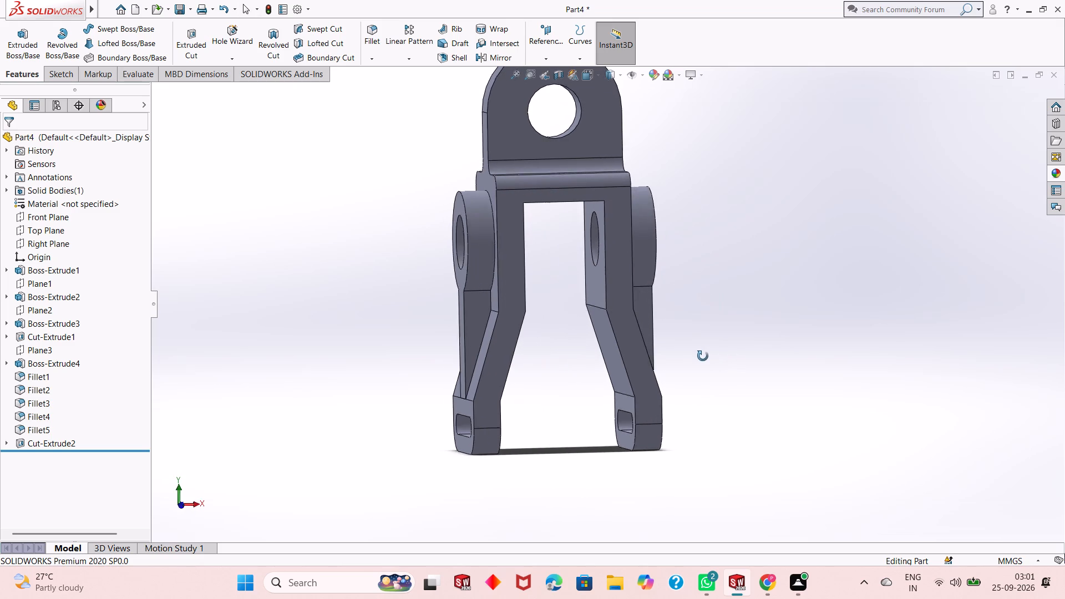
middle_drag(703, 356, 694, 361)
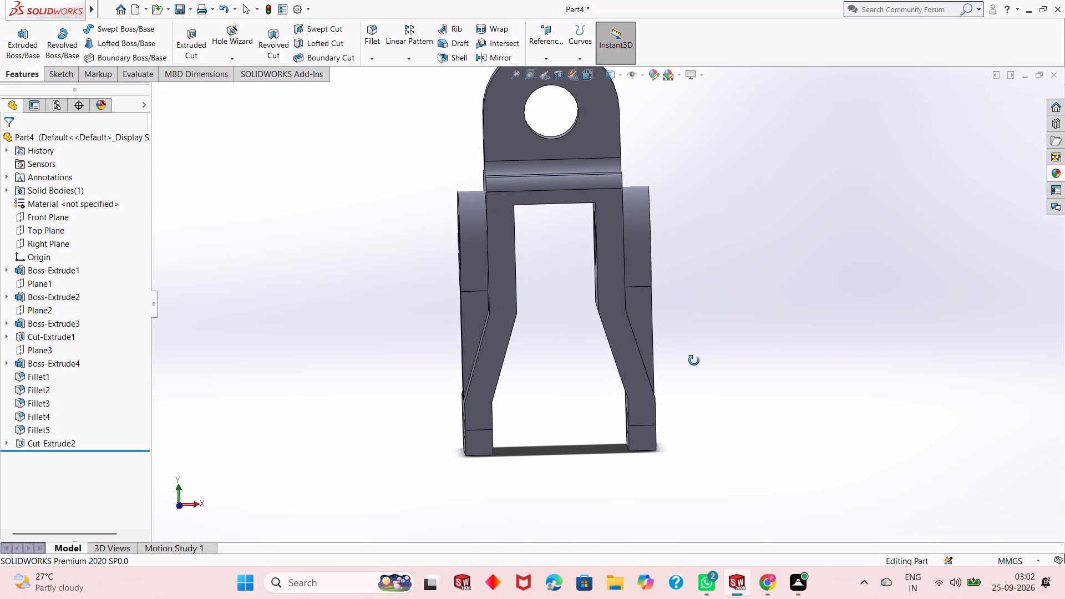
Examine the part from several sides, checking the legs, side bosses and slotted lower ends.
middle_drag(694, 361, 686, 361)
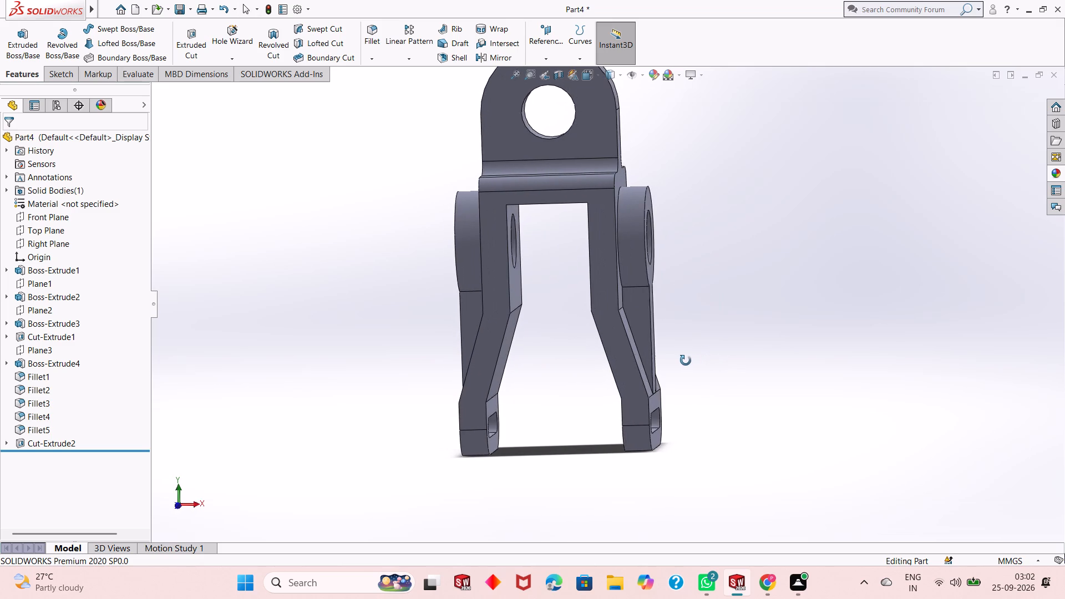
middle_drag(686, 361, 641, 366)
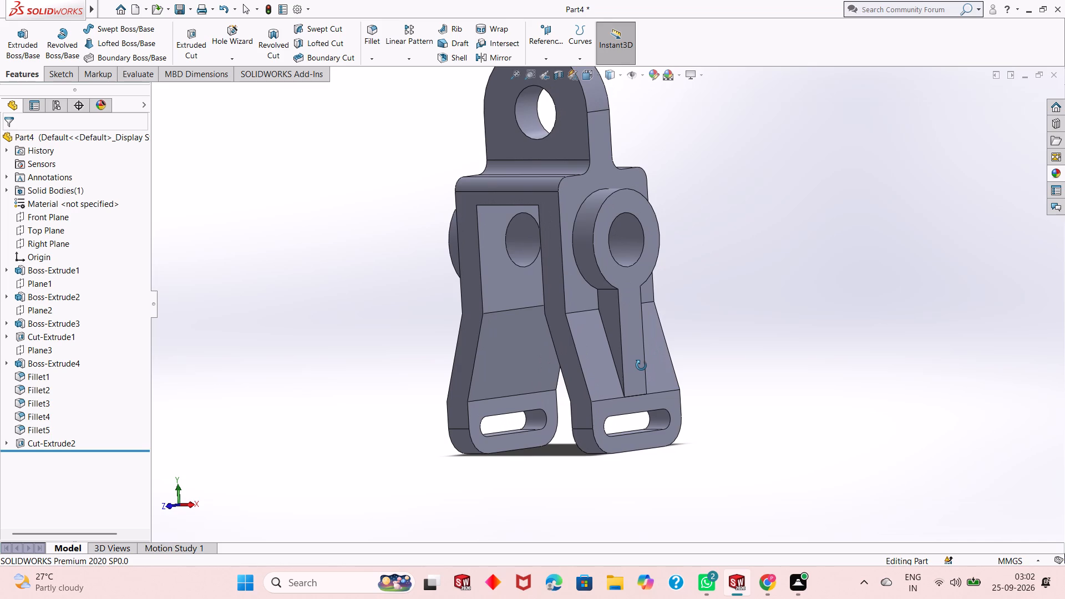
middle_drag(641, 366, 606, 372)
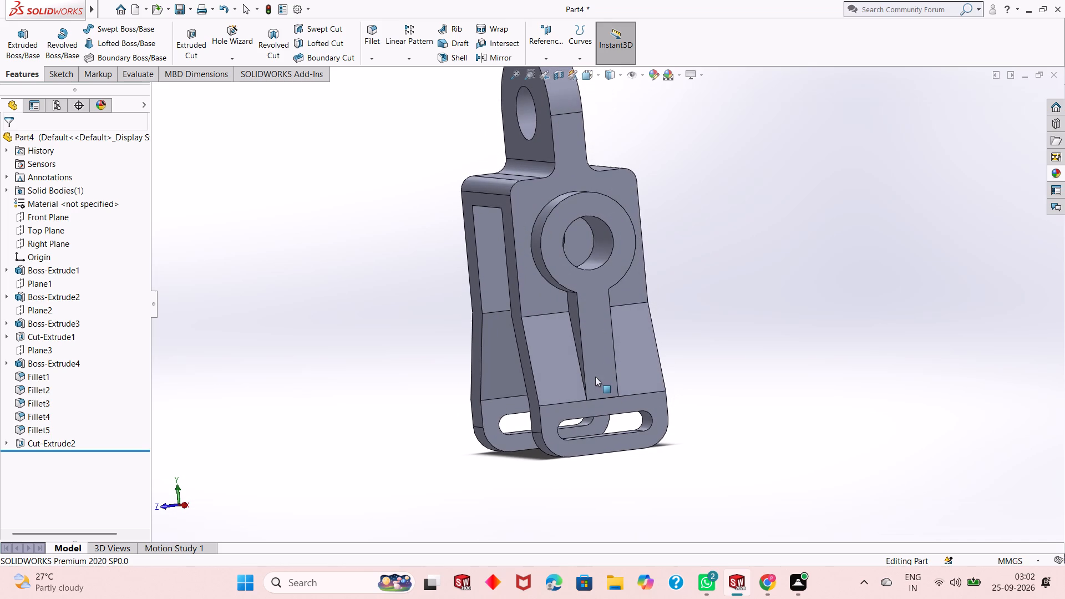
middle_drag(597, 378, 631, 387)
scroll(560, 260, up, 1)
scroll(595, 183, down, 2)
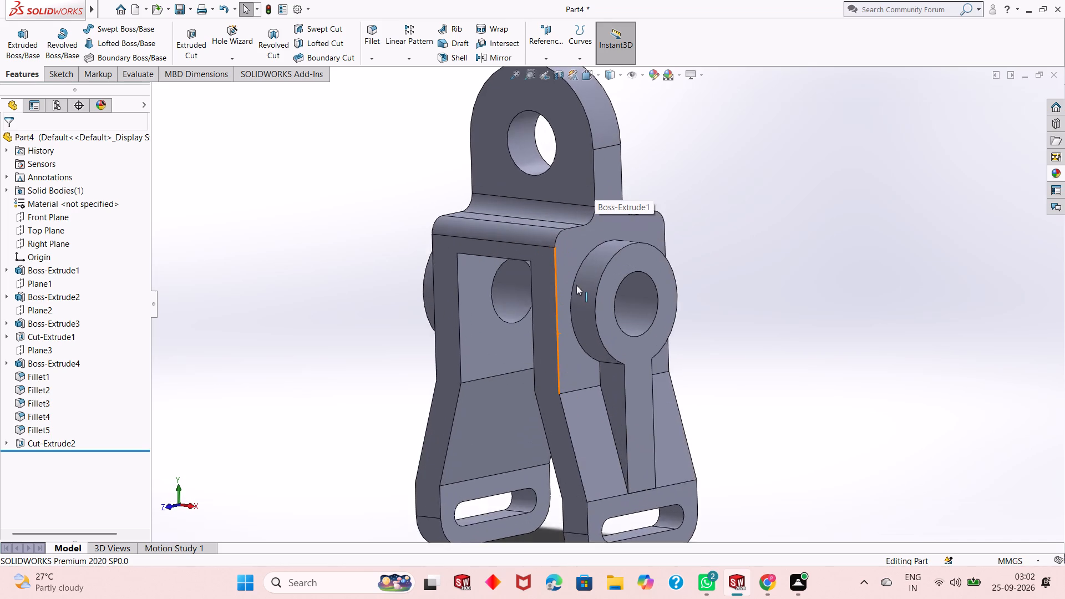
scroll(575, 287, up, 2)
scroll(611, 469, down, 2)
scroll(613, 461, up, 1)
scroll(605, 136, down, 1)
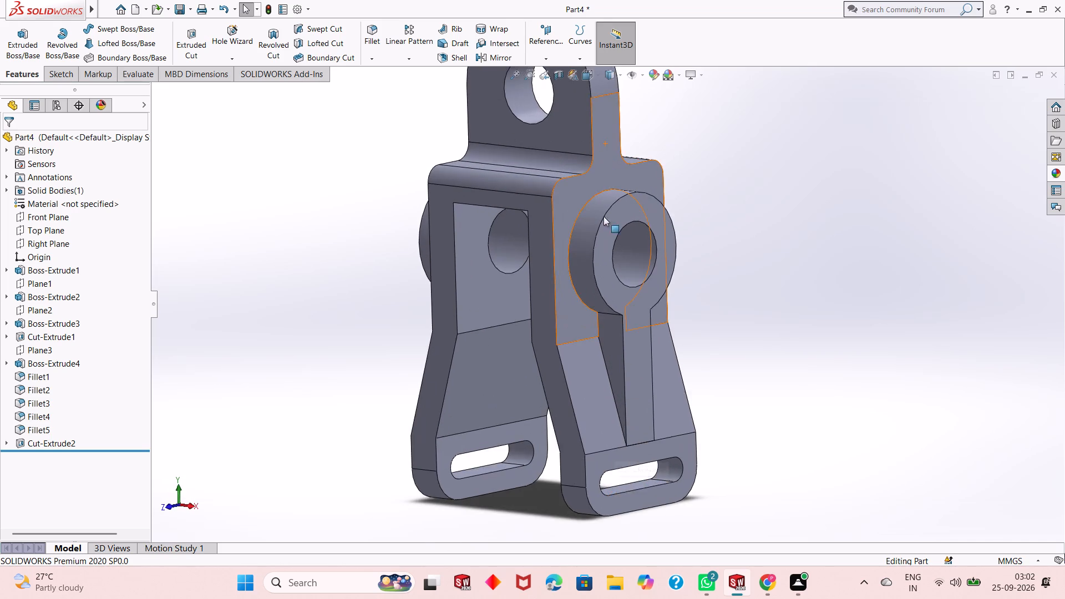
scroll(607, 231, up, 2)
Apply the chromium plate metal appearance to the whole body.
click(1058, 177)
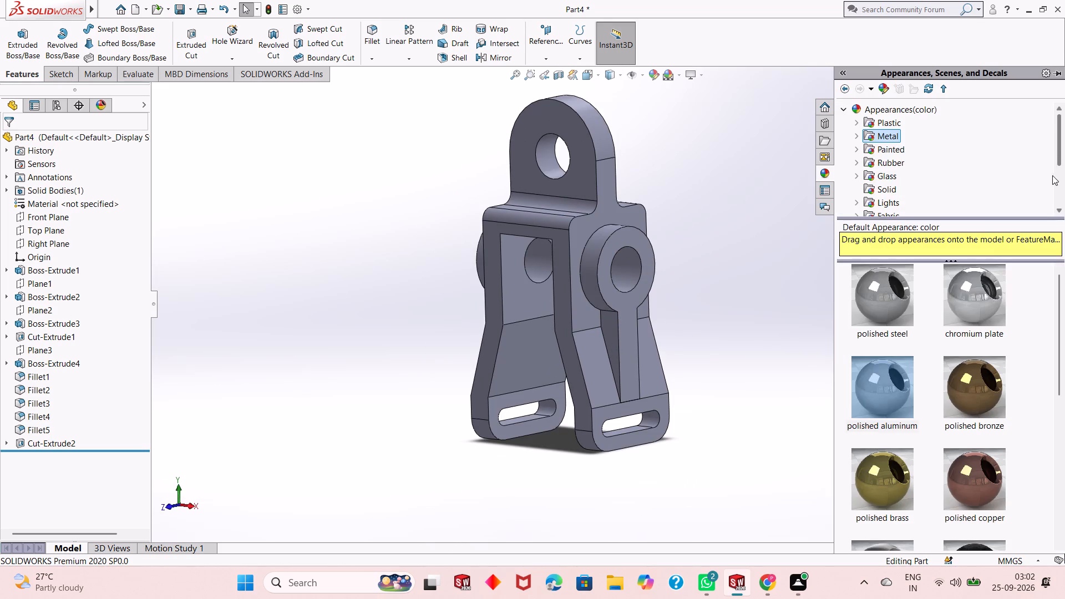
drag(965, 291, 595, 365)
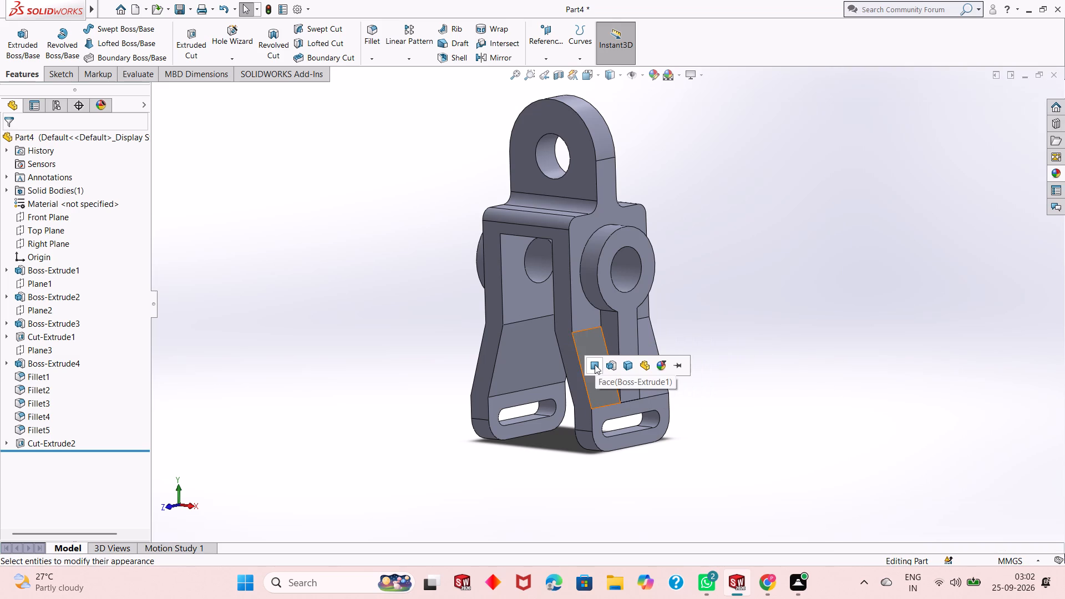
click(624, 362)
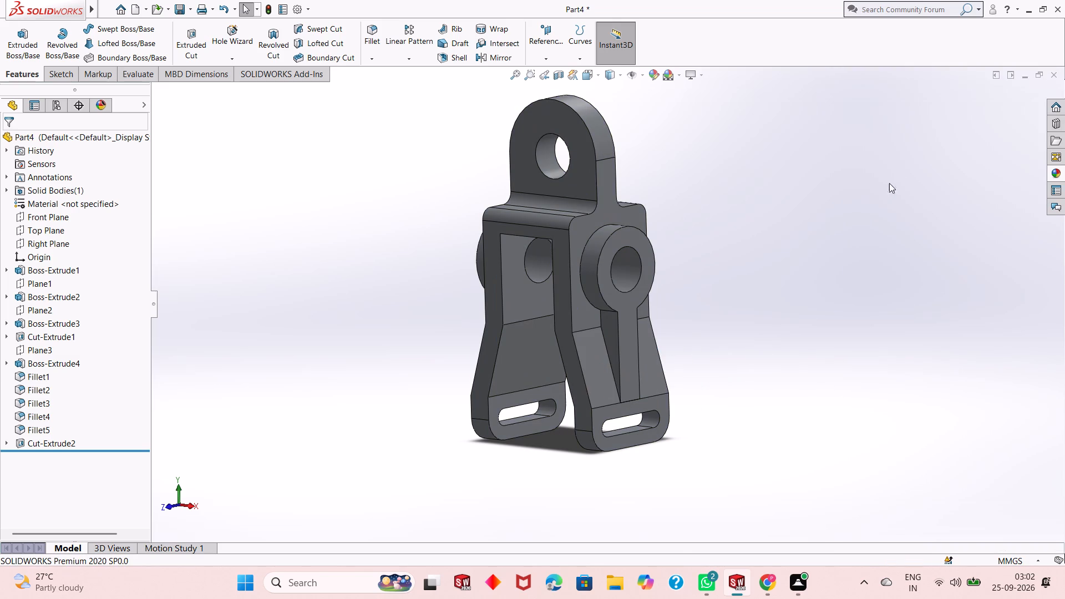
Apply the polished aluminum appearance to the hole faces in the near side boss, the opposite leg and the round-topped lug.
click(1056, 174)
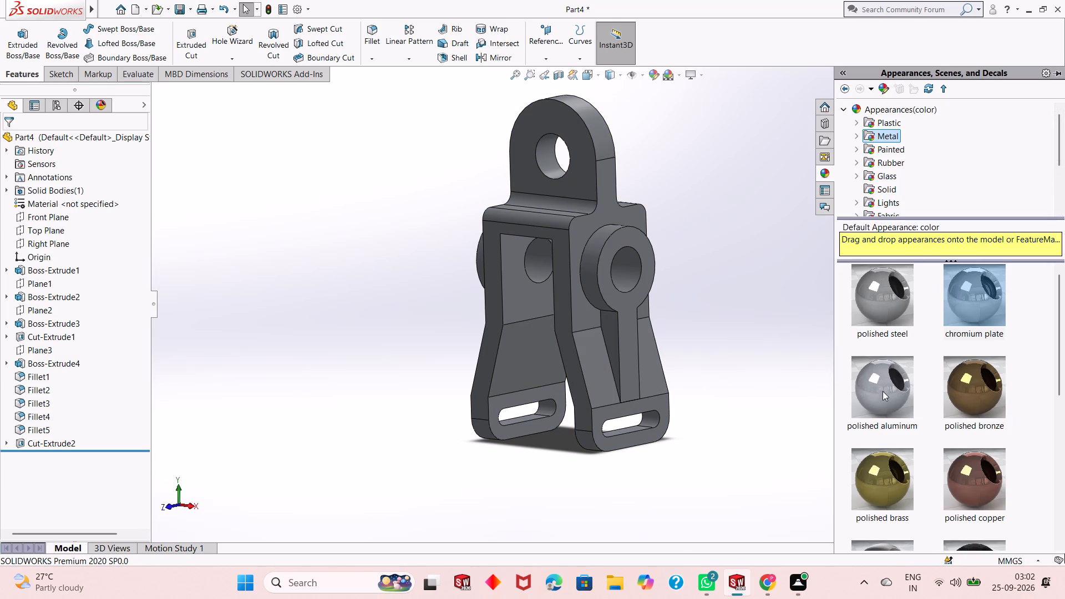
drag(884, 393, 630, 272)
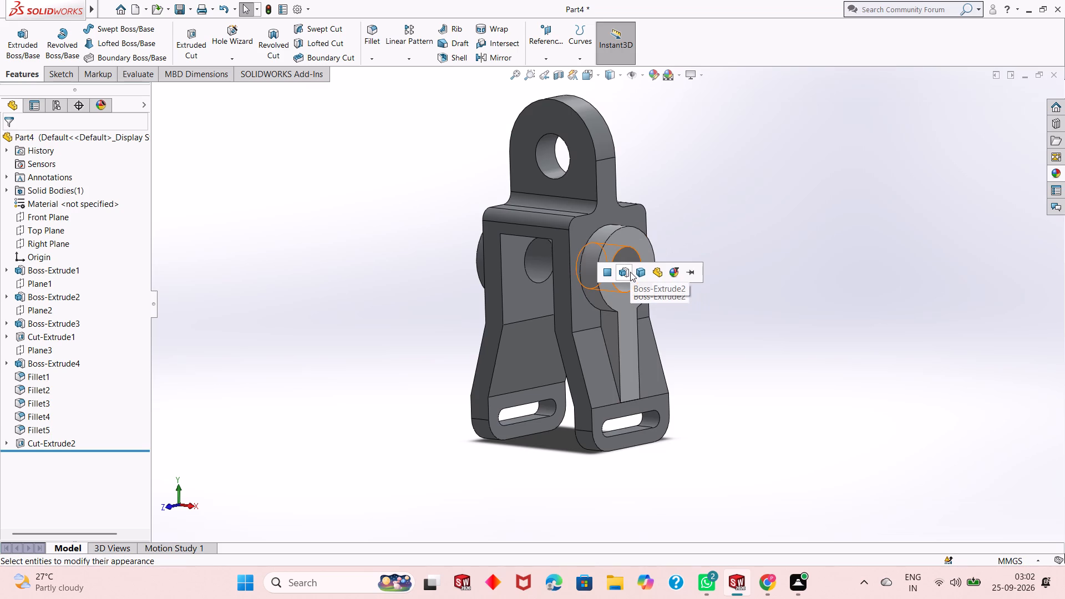
click(608, 273)
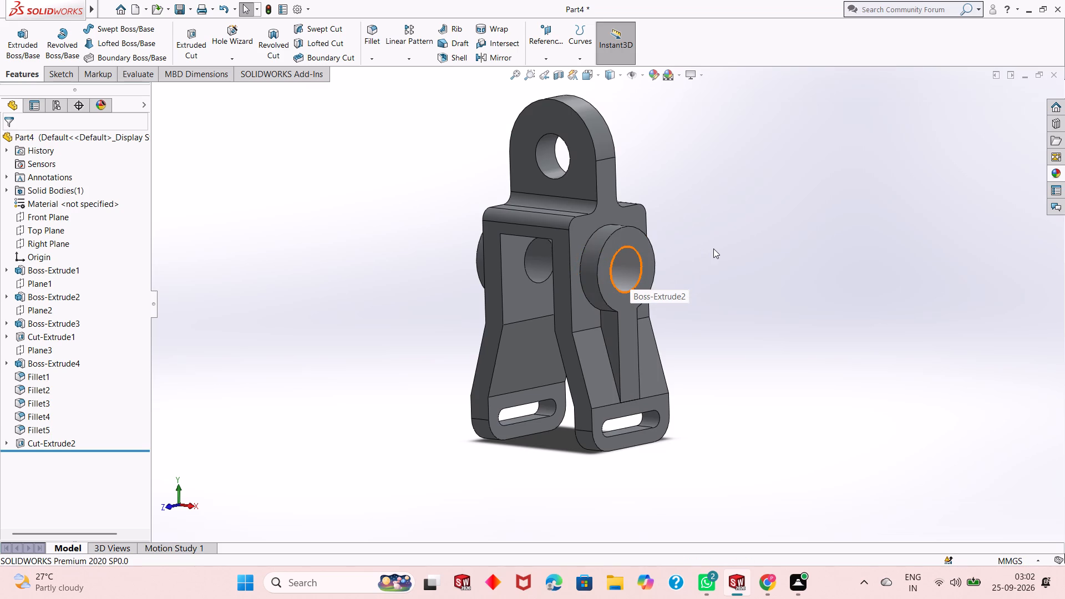
click(1056, 172)
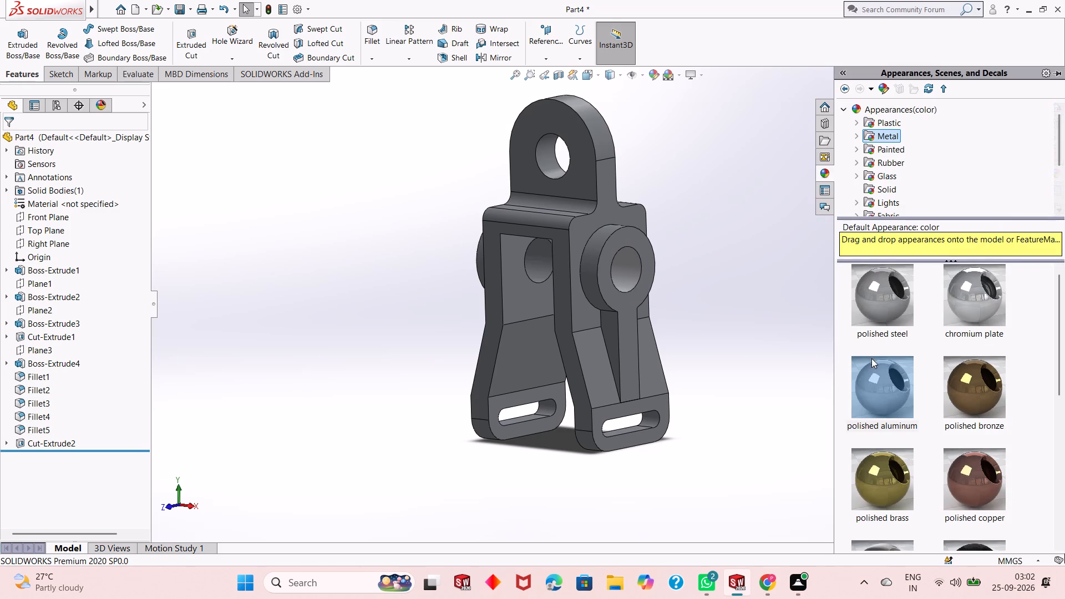
drag(888, 382, 543, 262)
click(543, 262)
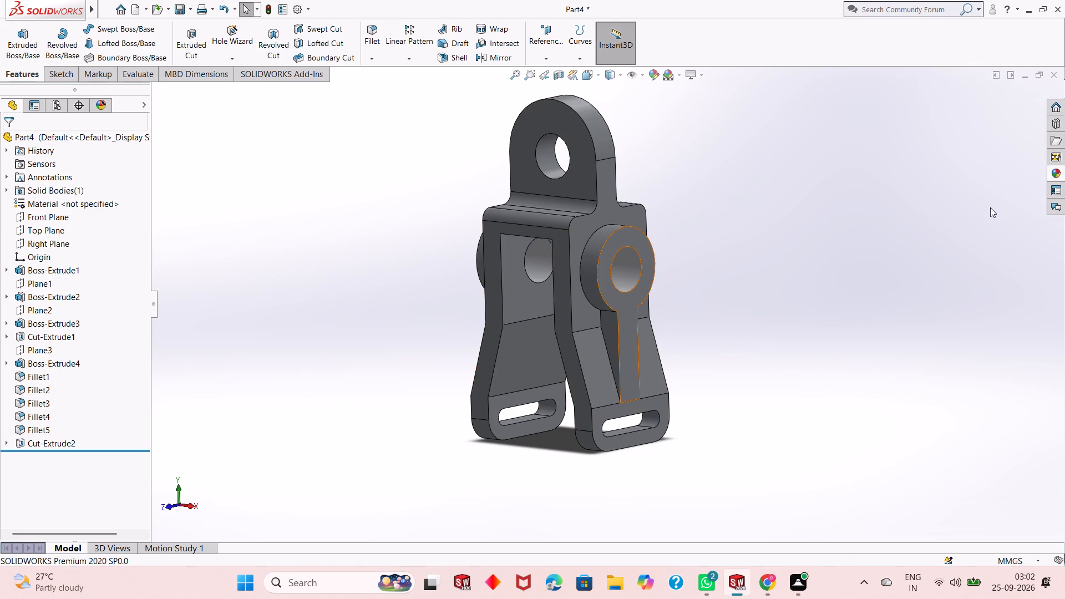
click(1053, 171)
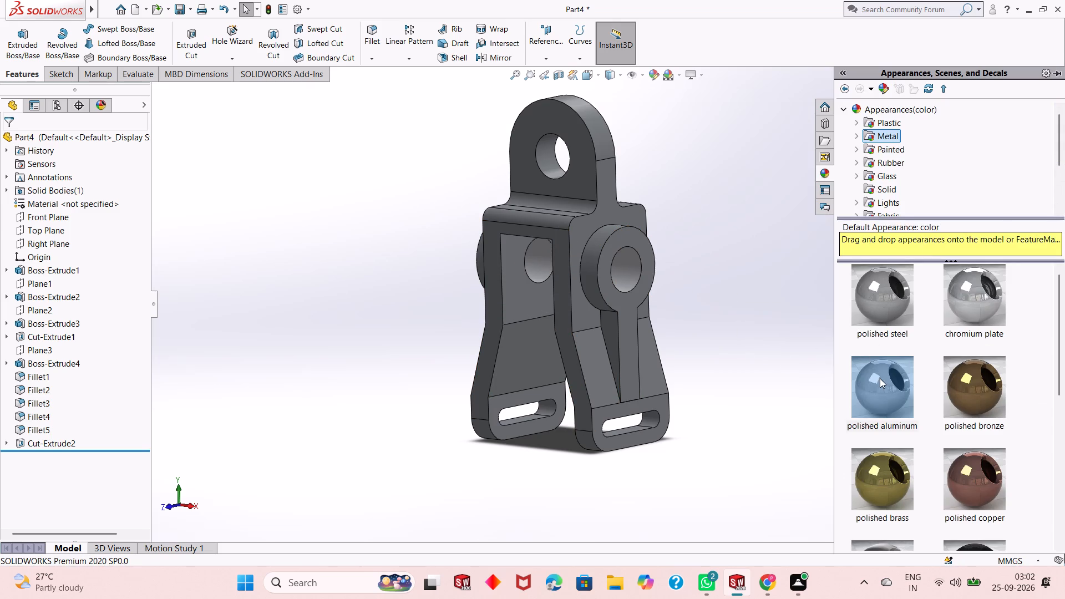
drag(880, 380, 539, 149)
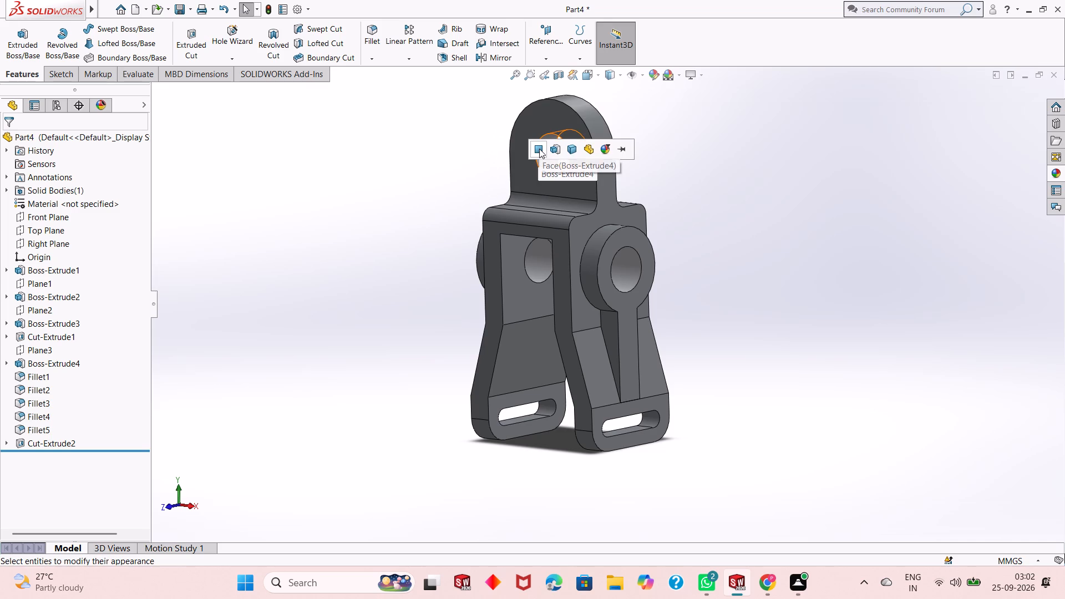
click(539, 149)
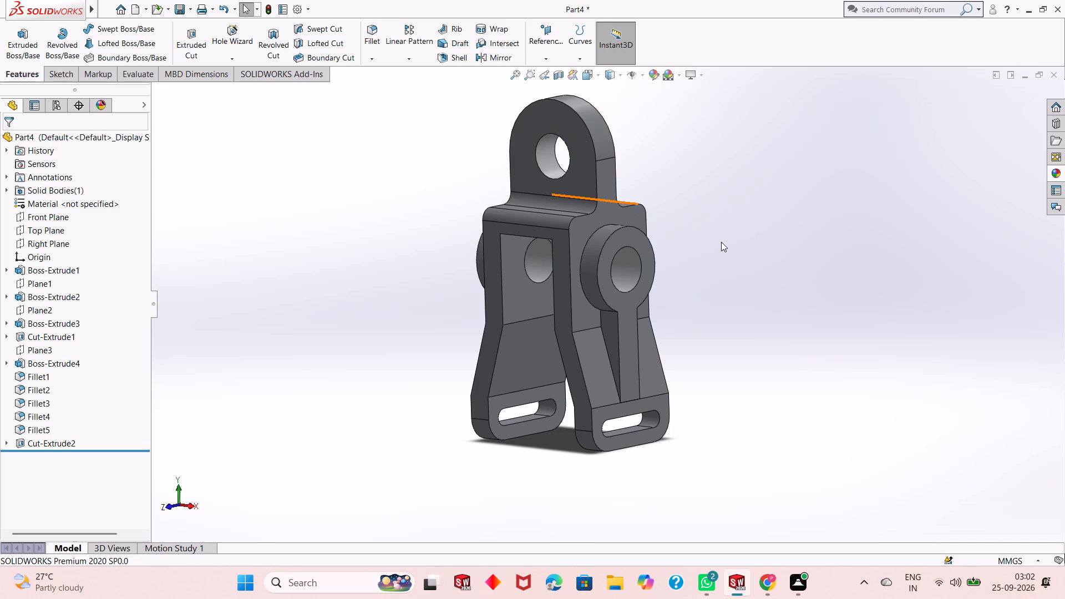
Apply the polished aluminum appearance to the slot cut feature through the lower leg ends.
click(1057, 171)
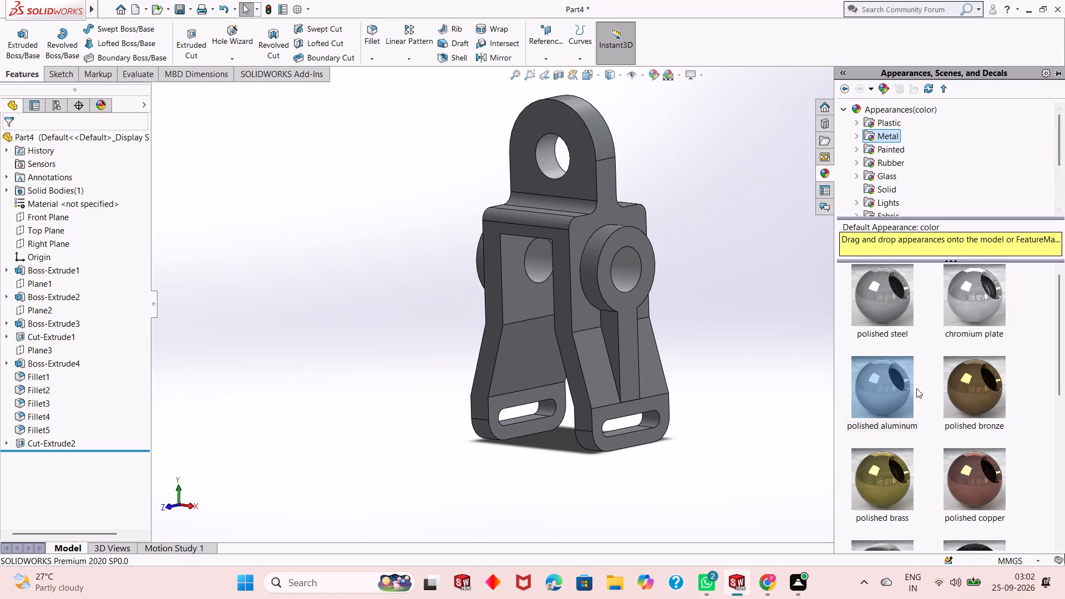
drag(890, 389, 635, 425)
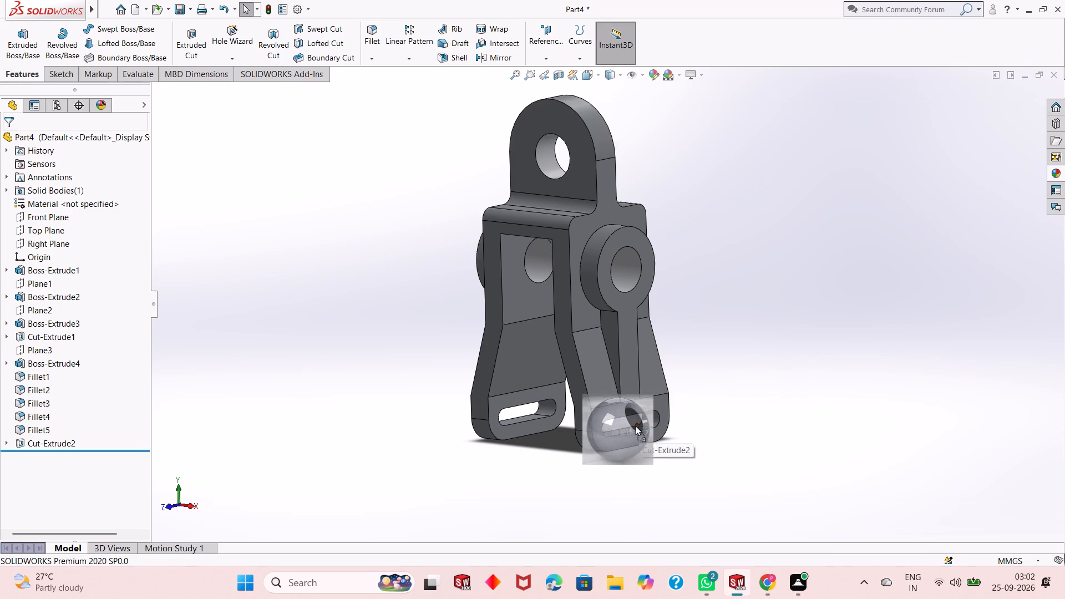
drag(635, 425, 628, 431)
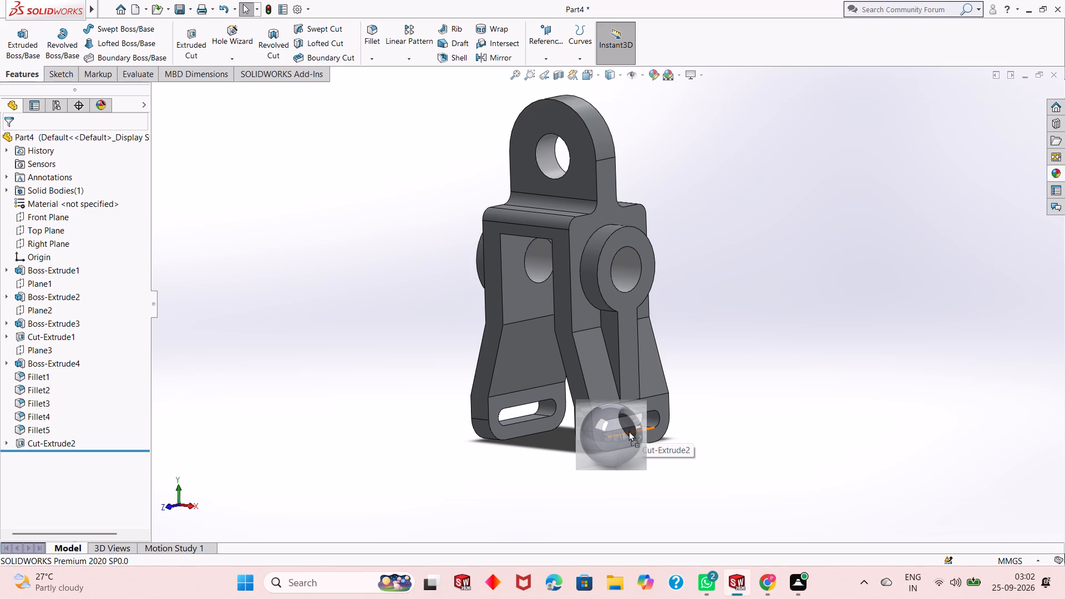
drag(628, 431, 628, 432)
drag(628, 432, 648, 414)
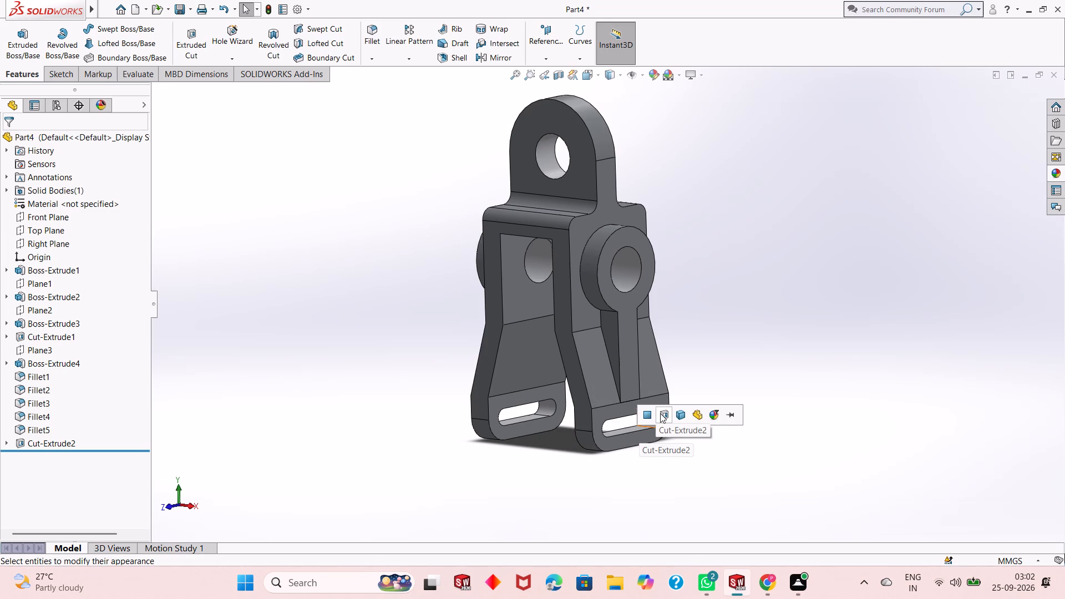
click(660, 413)
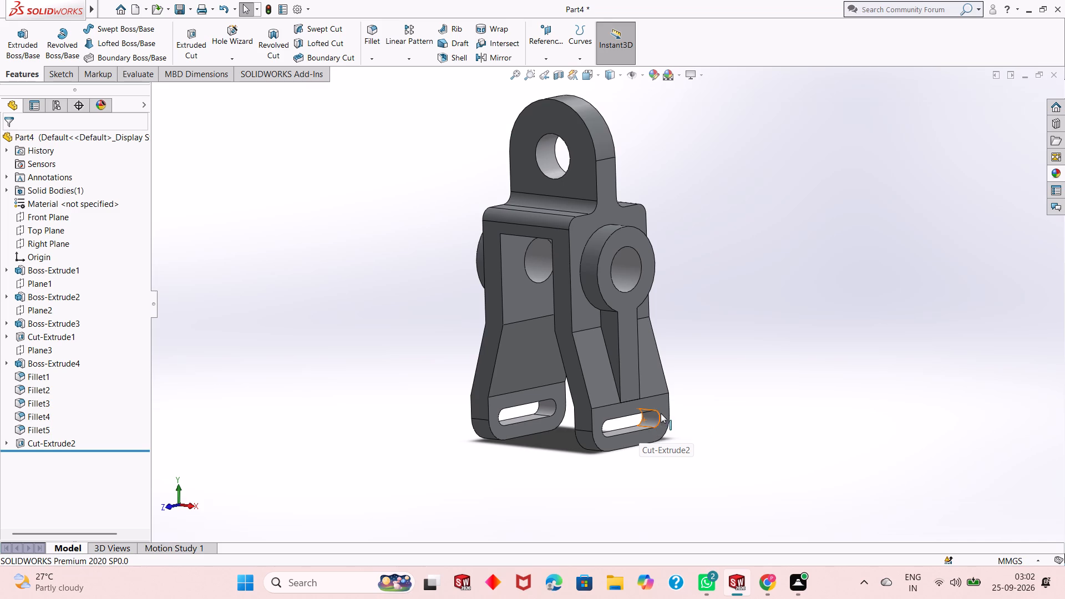
Examine the part with its metal appearances from both sides and at different distances.
scroll(649, 245, down, 2)
middle_drag(764, 307, 764, 309)
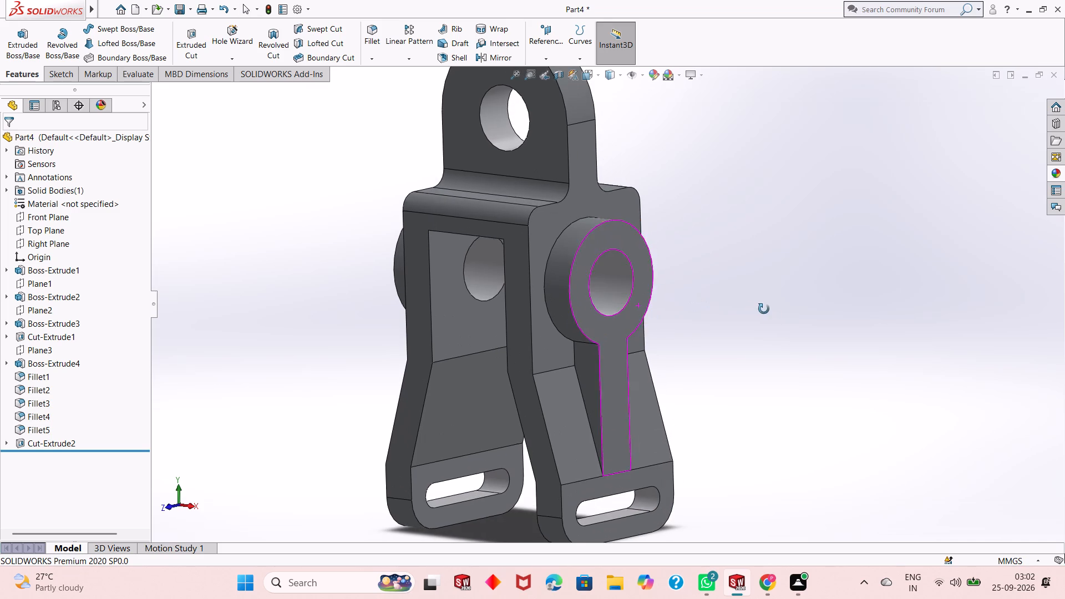
middle_drag(764, 309, 867, 283)
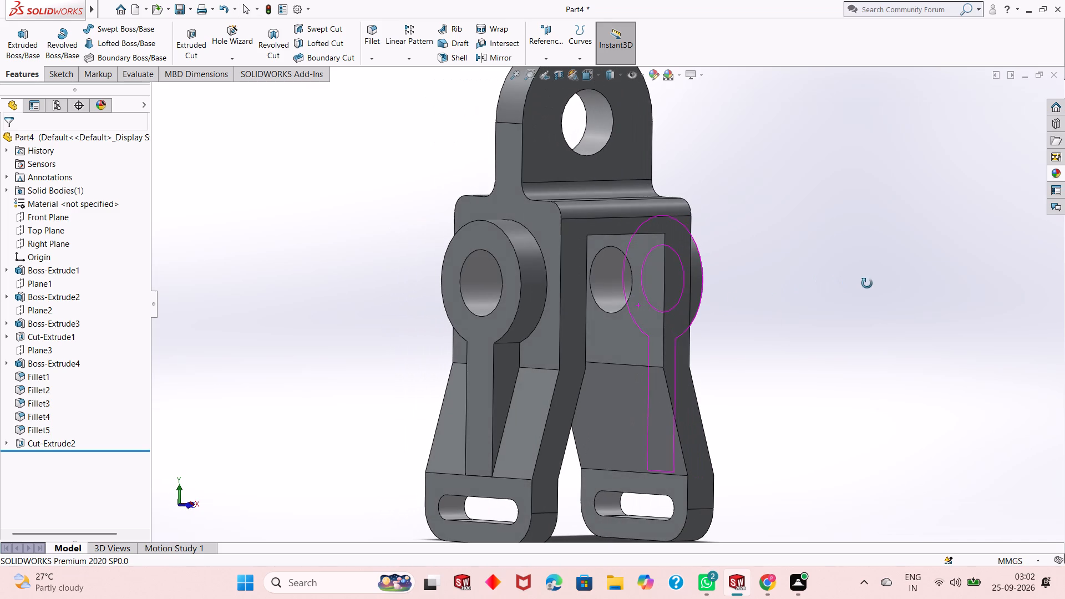
middle_drag(867, 283, 729, 289)
scroll(707, 395, up, 2)
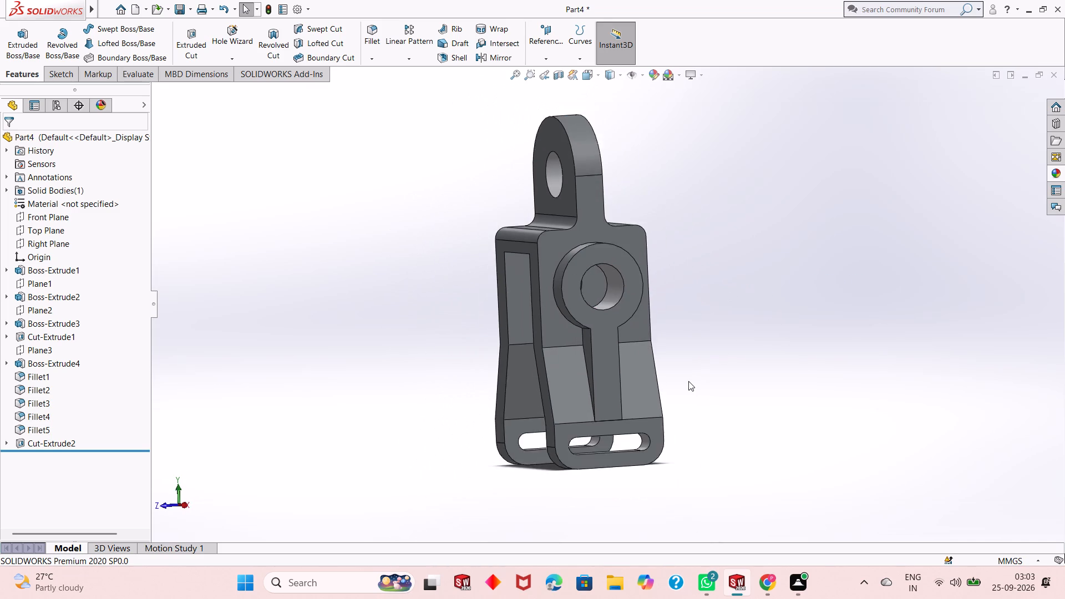
scroll(688, 381, up, 1)
middle_drag(687, 380, 714, 388)
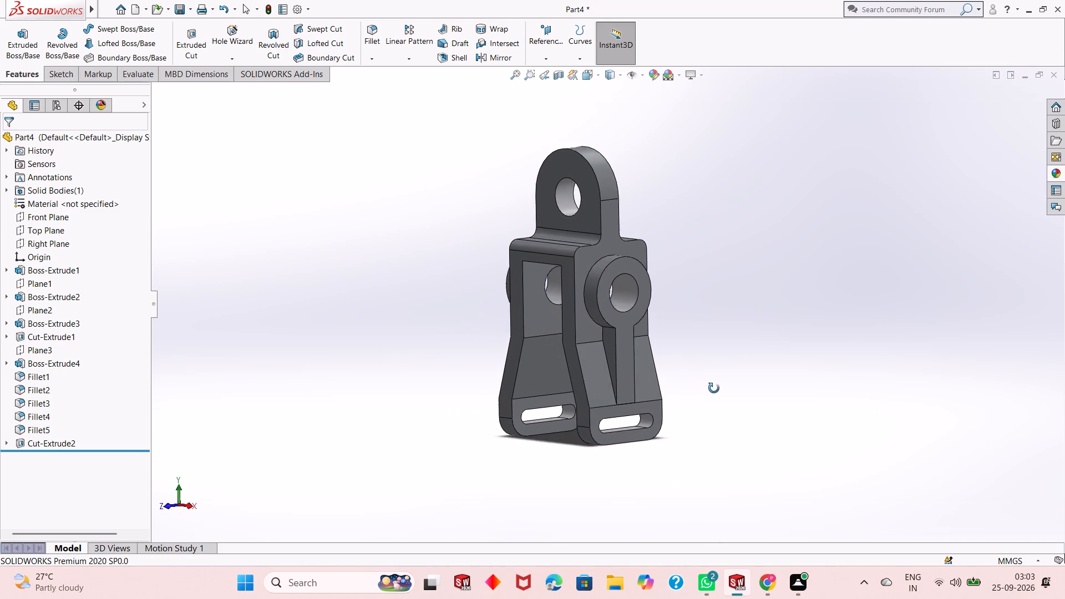
middle_drag(714, 388, 718, 397)
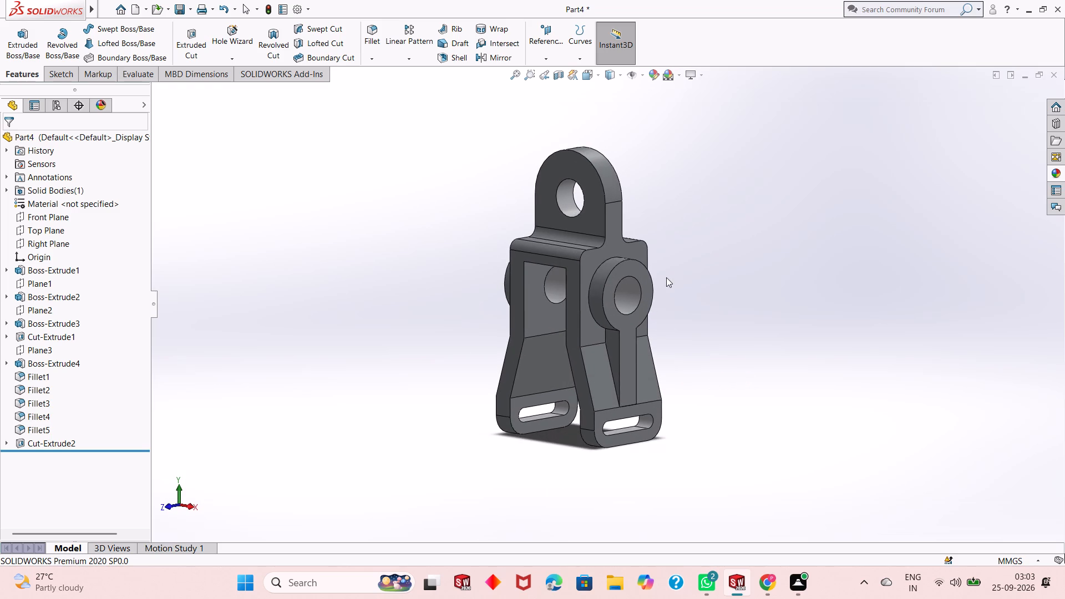
scroll(666, 277, down, 1)
scroll(663, 283, up, 1)
scroll(659, 288, down, 1)
scroll(658, 290, up, 2)
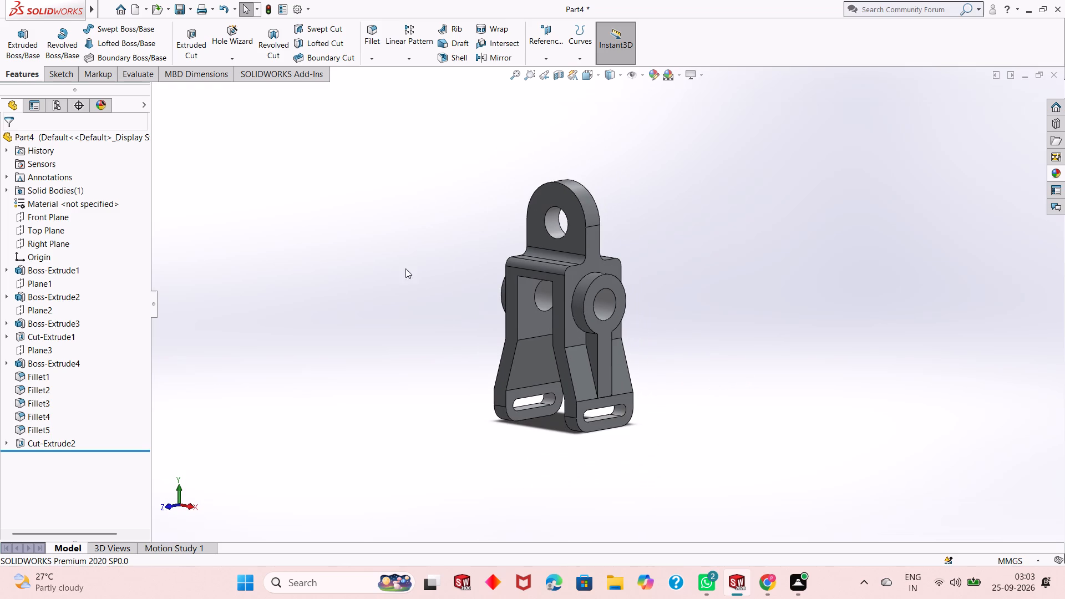
scroll(559, 258, down, 2)
scroll(551, 312, up, 2)
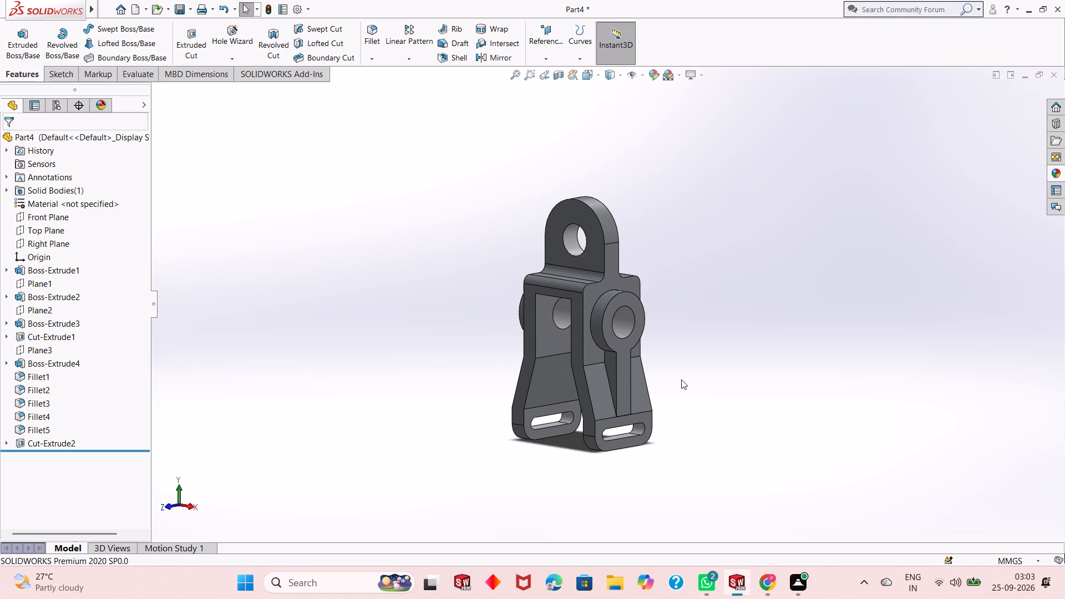
scroll(553, 295, down, 2)
scroll(661, 380, up, 1)
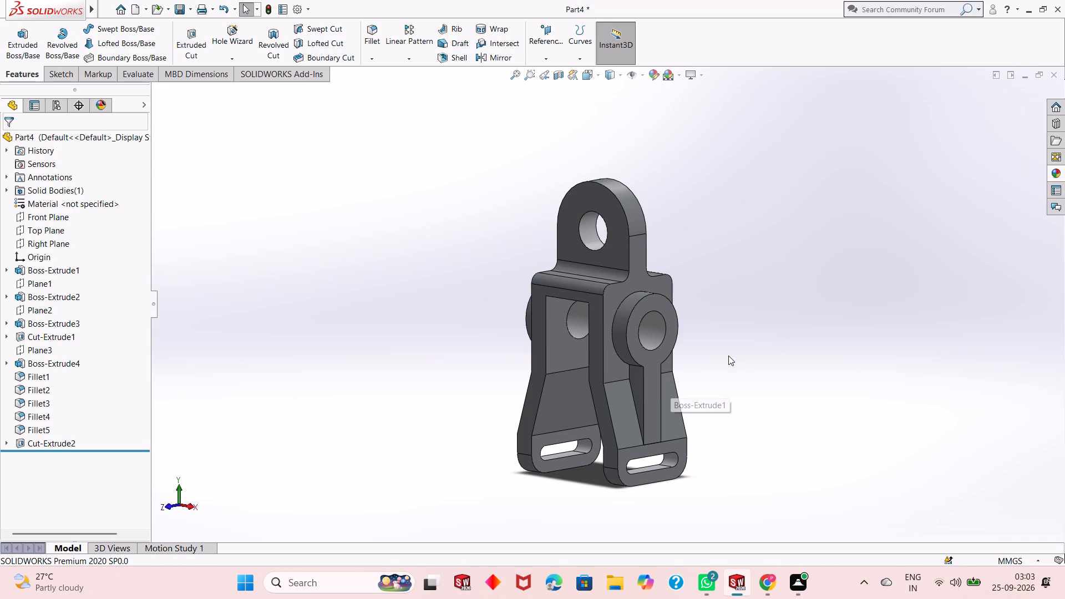
Save the part in the Downloads folder as "Pivot fork bracket".
key(ctrl+s)
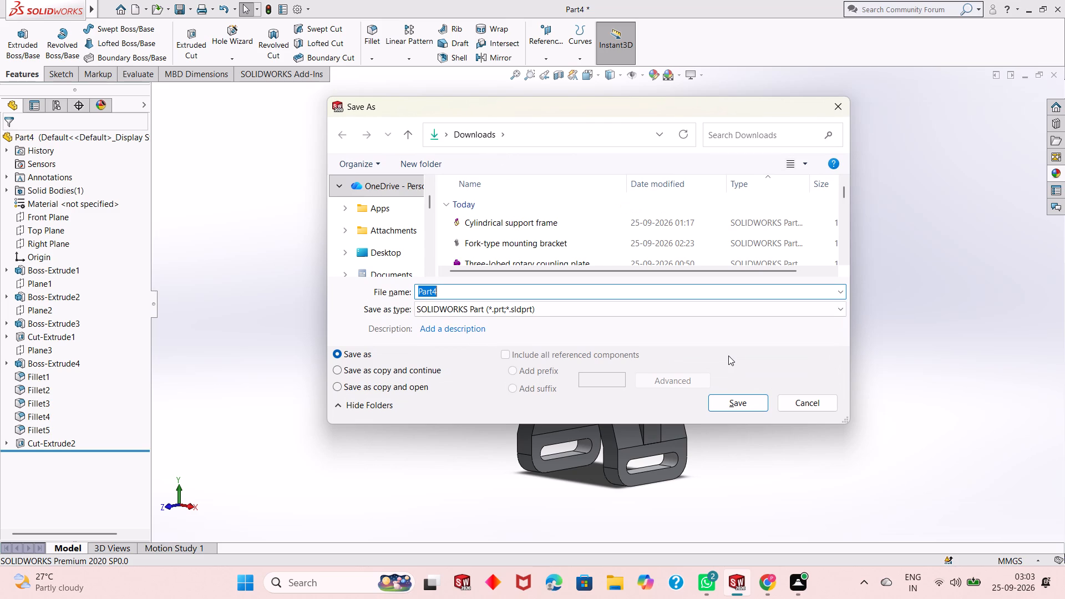
text(Pivot)
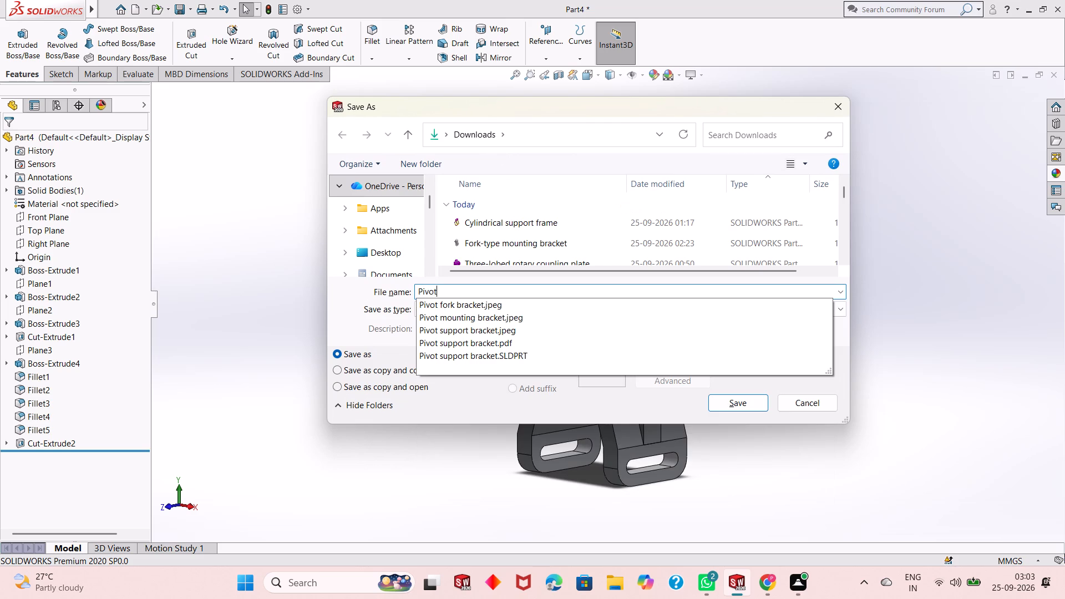
key(space)
text(fork)
key(space)
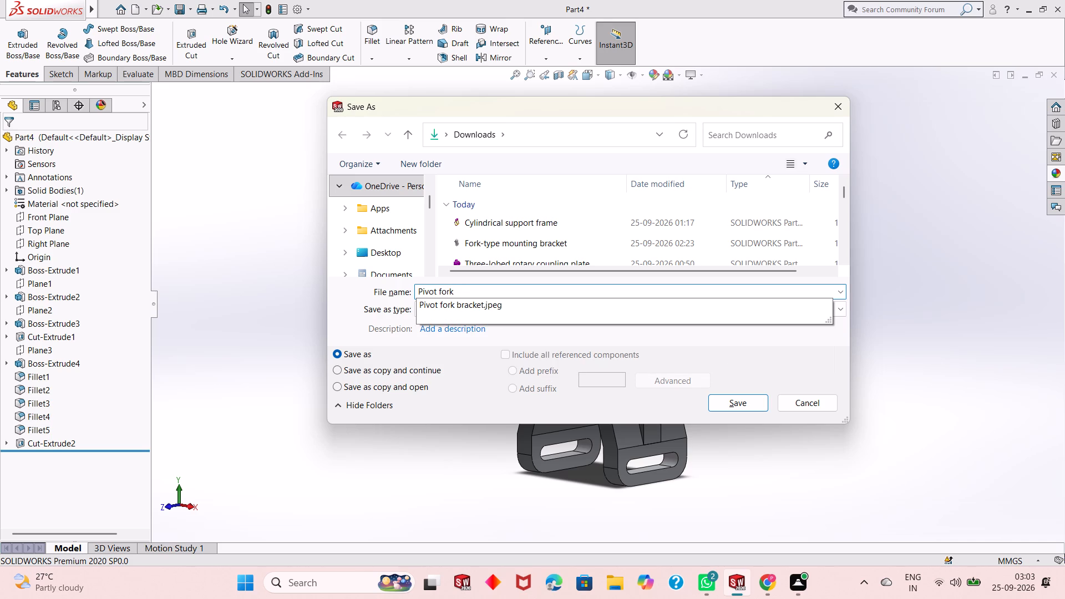
text(bracket)
key(Return)
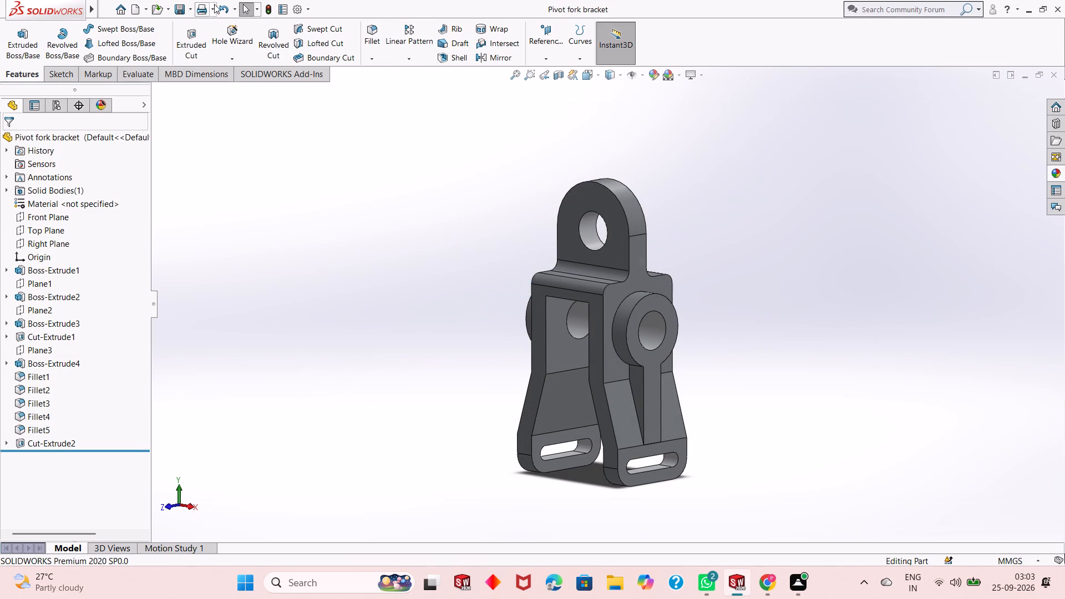
Save a PDF copy of the part as "Pivot fork bracket" in the Downloads folder.
click(190, 8)
click(193, 38)
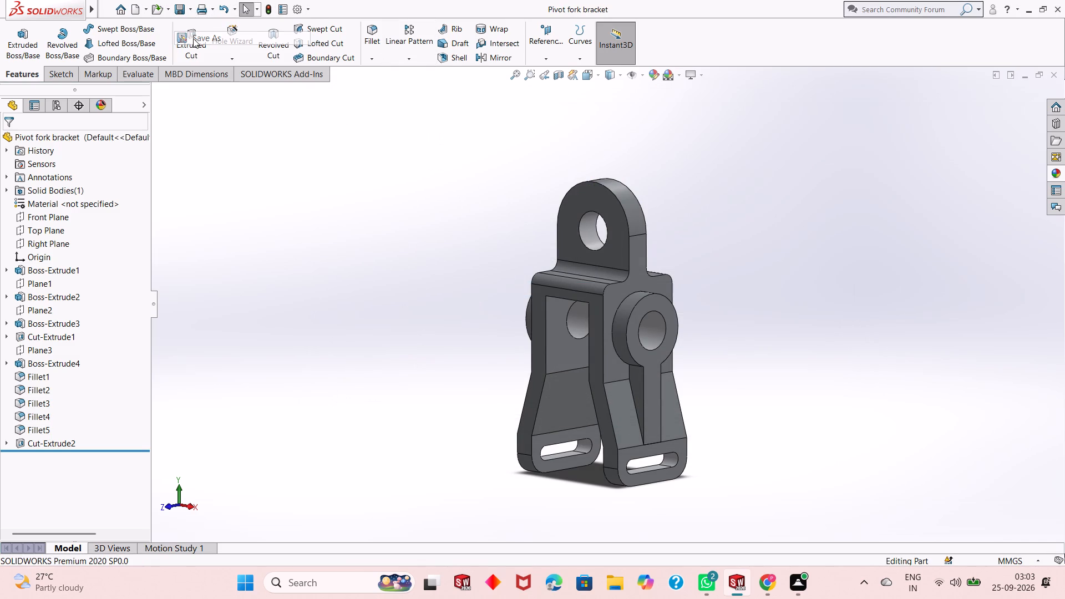
click(466, 314)
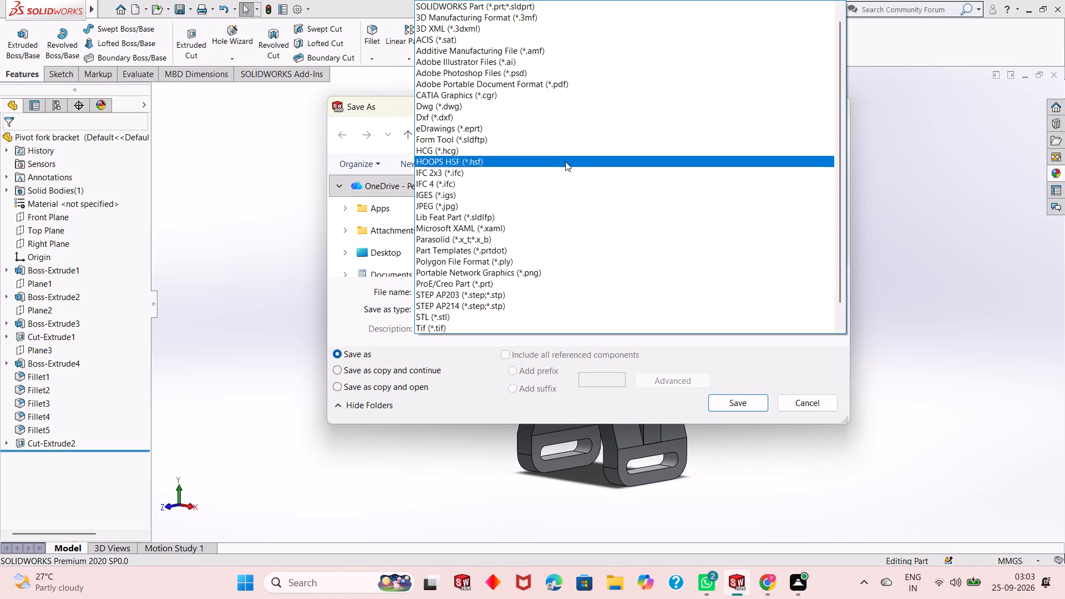
click(627, 84)
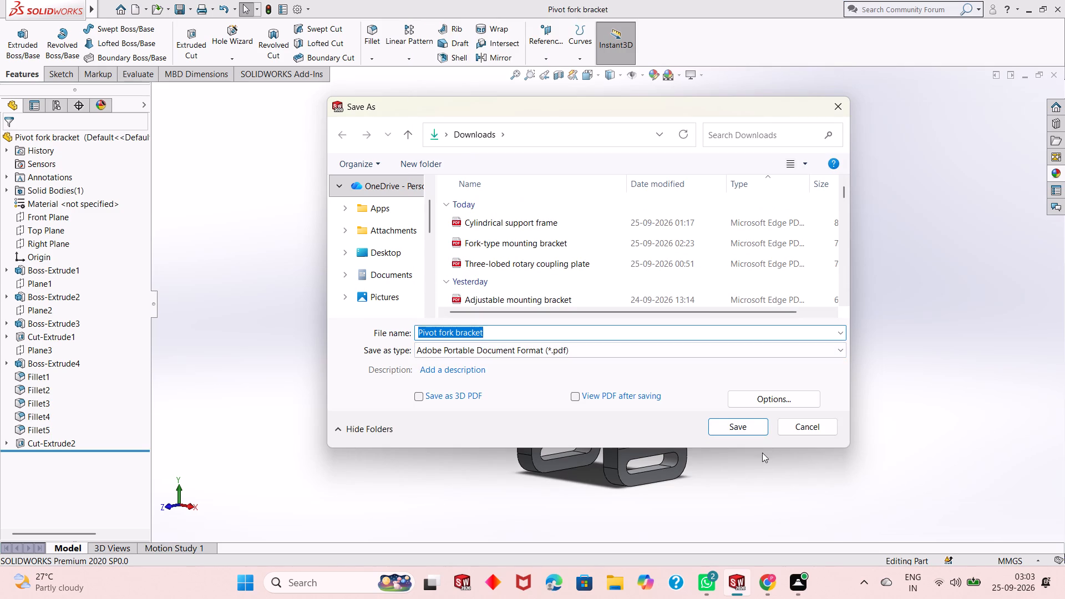
click(739, 425)
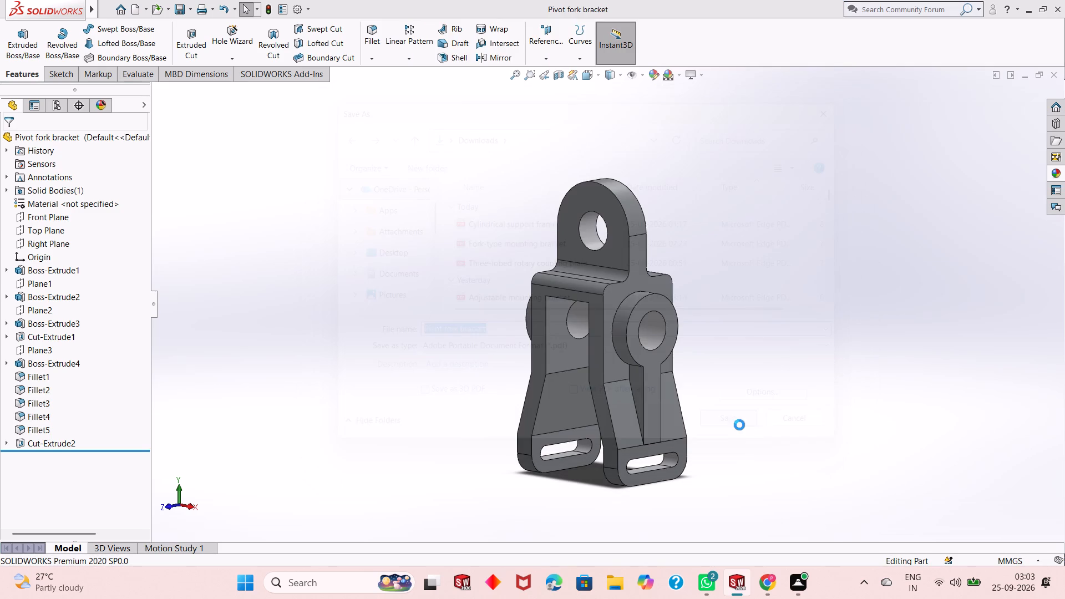